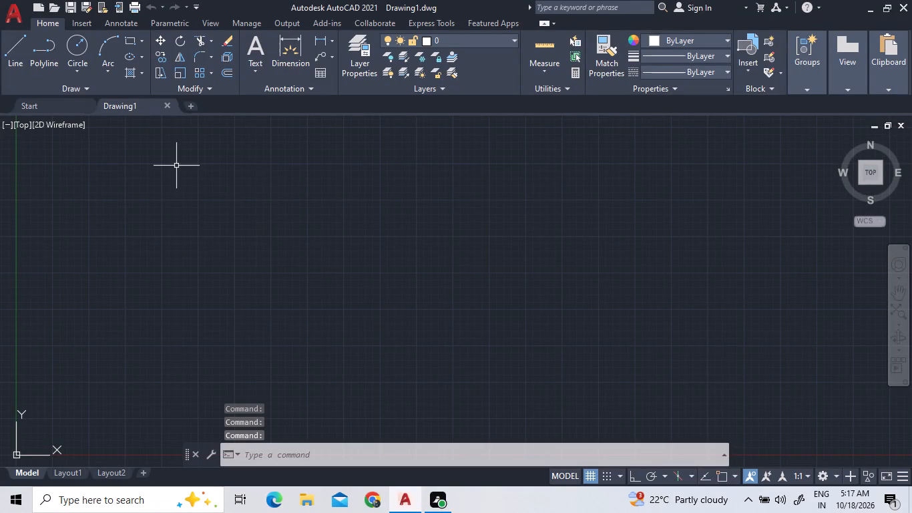
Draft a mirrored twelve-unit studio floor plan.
Turn on command log file recording with LOGFILEON.
type("lo")
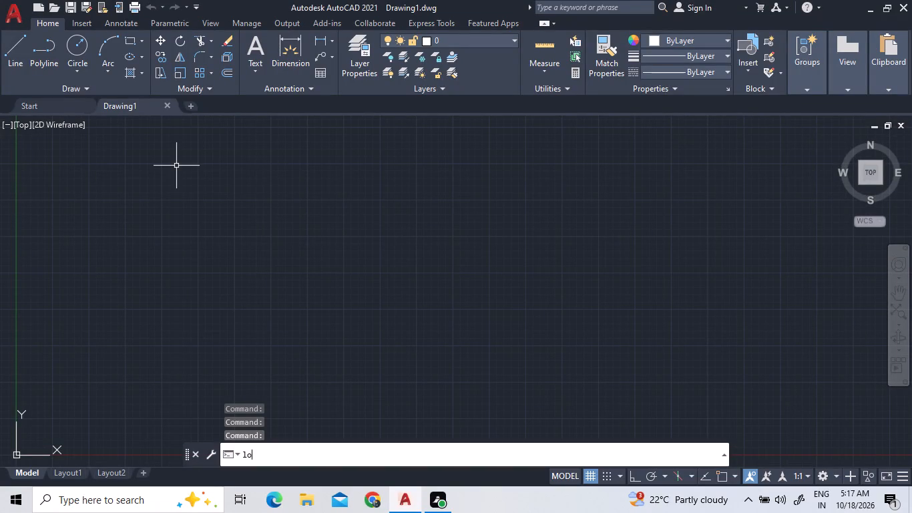
key("g")
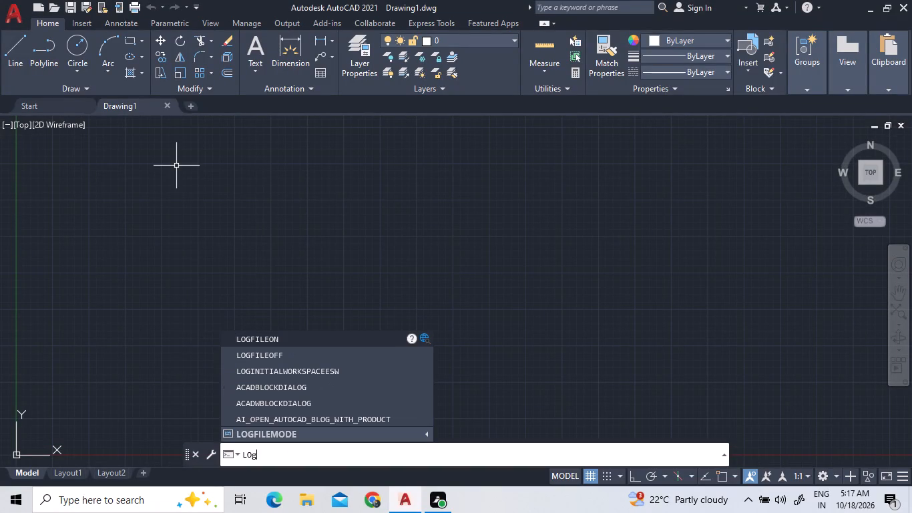
key("Return")
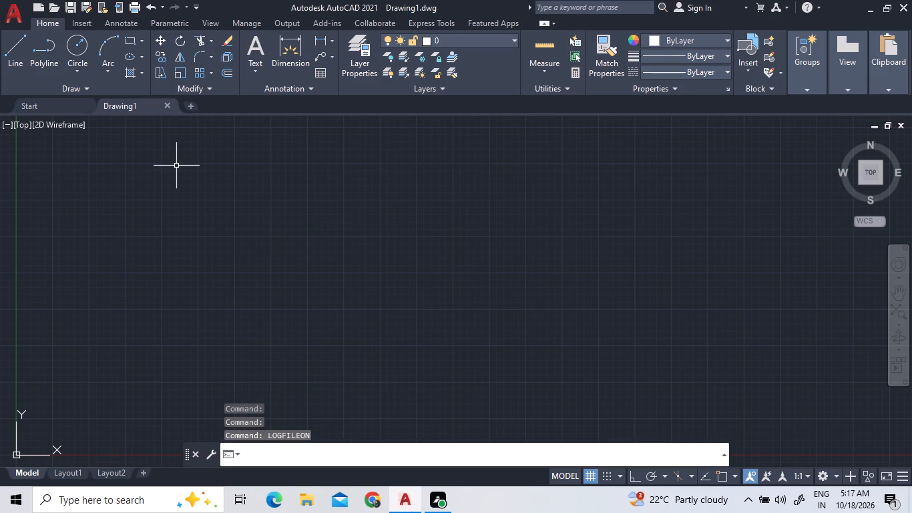
type("lo")
key("g")
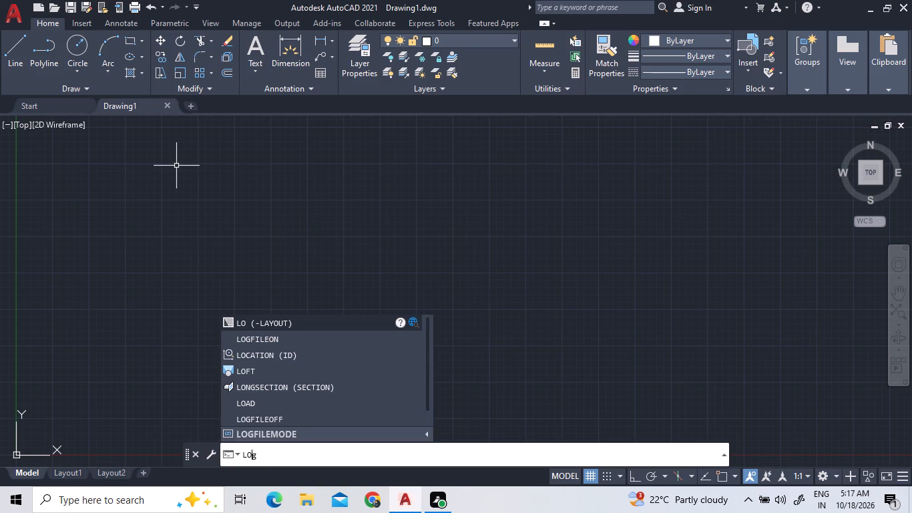
key("Return")
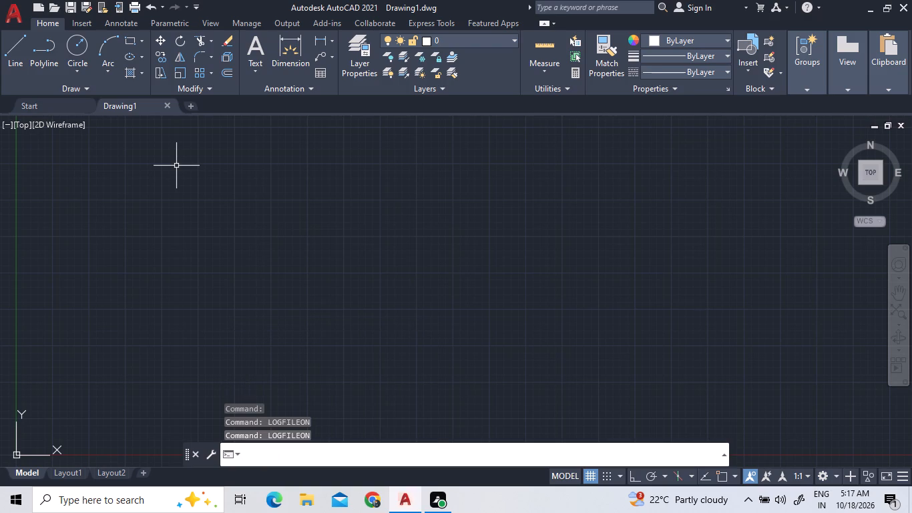
Set the drawing's length units to Engineering with a precision of 0'-0".
type("un")
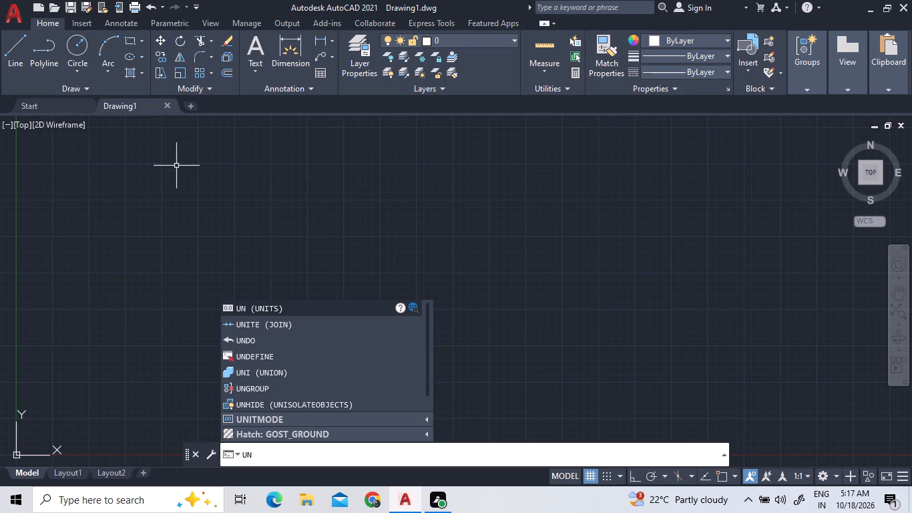
key("Return")
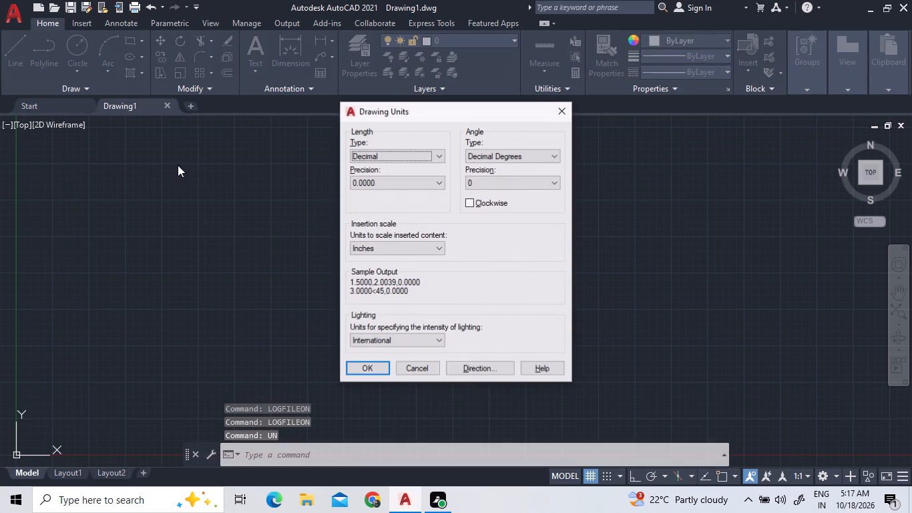
left_click(417, 152)
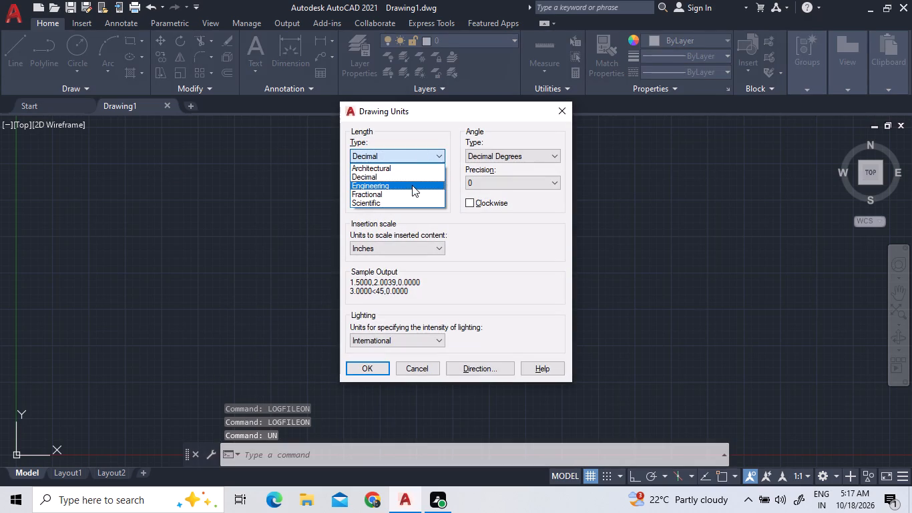
left_click(412, 185)
left_click(412, 185)
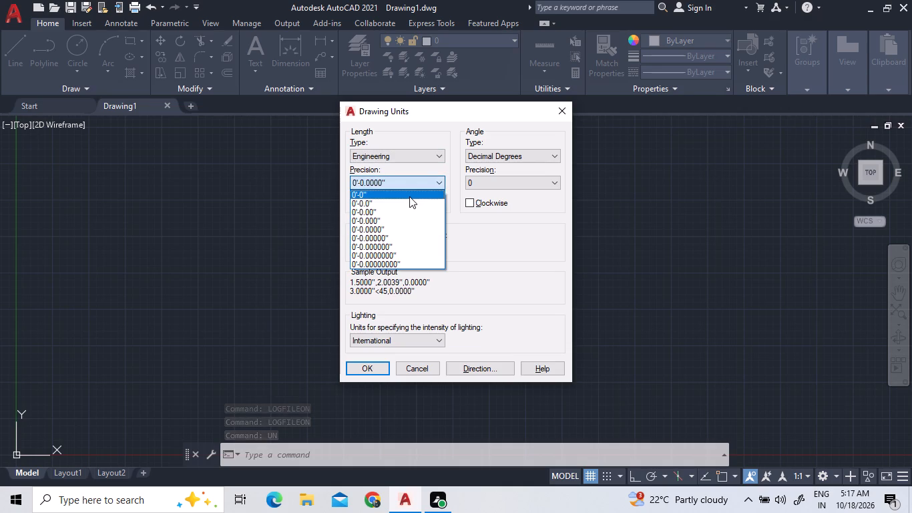
double_click(409, 196)
left_click(374, 367)
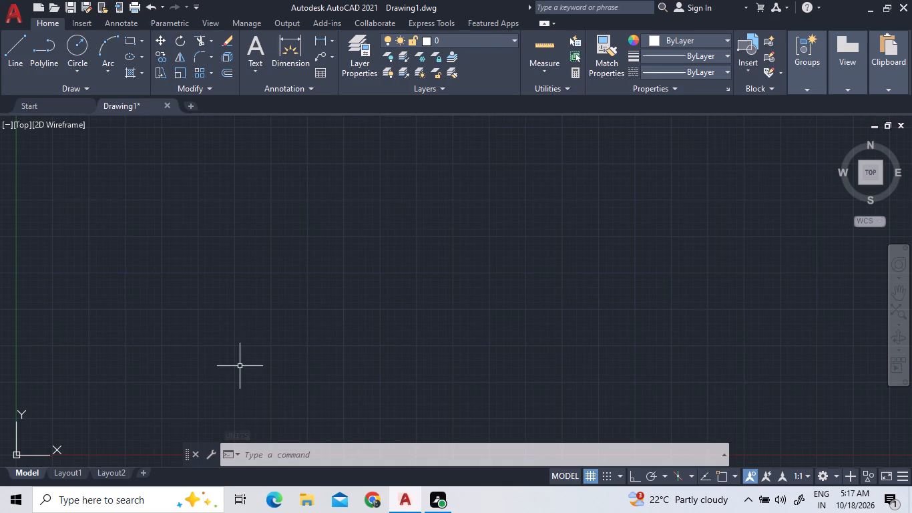
Modify the Standard dimension style's primary units to Engineering format with 0'-0" precision.
key("d")
type("ims")
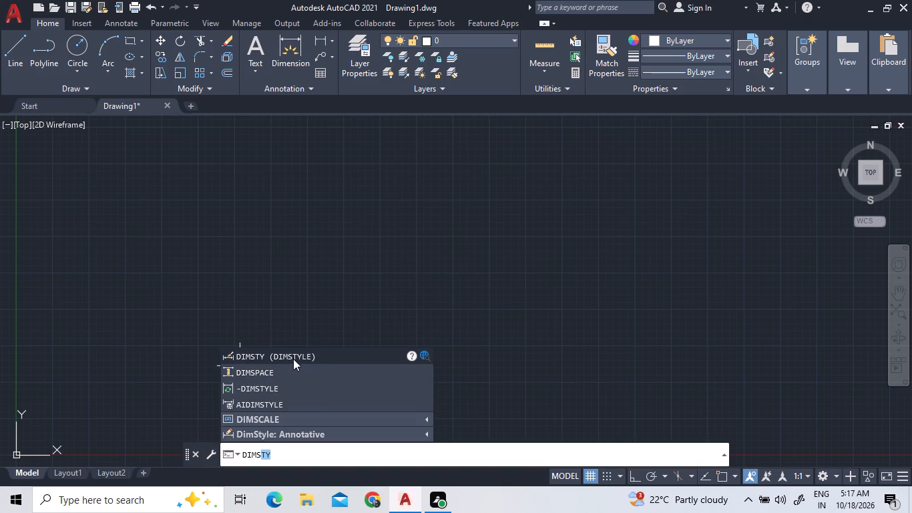
left_click(293, 357)
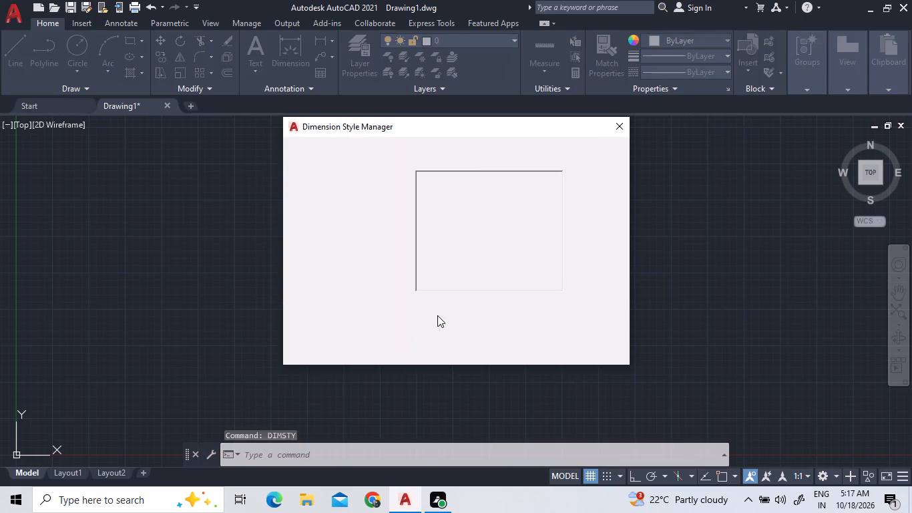
left_click(589, 221)
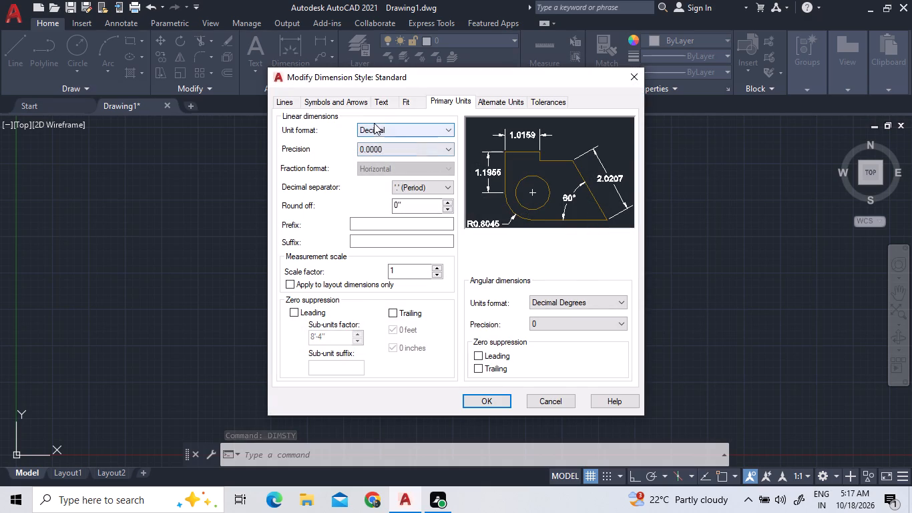
double_click(375, 130)
left_click(381, 145)
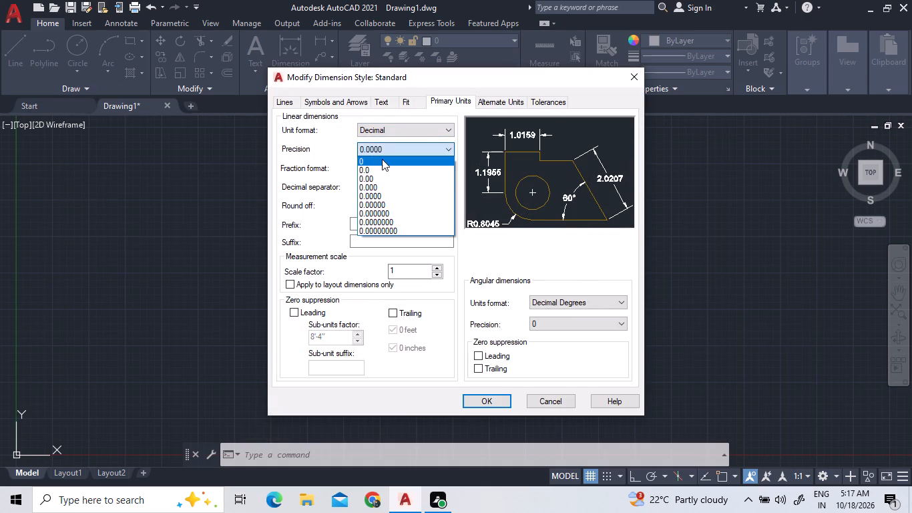
double_click(382, 159)
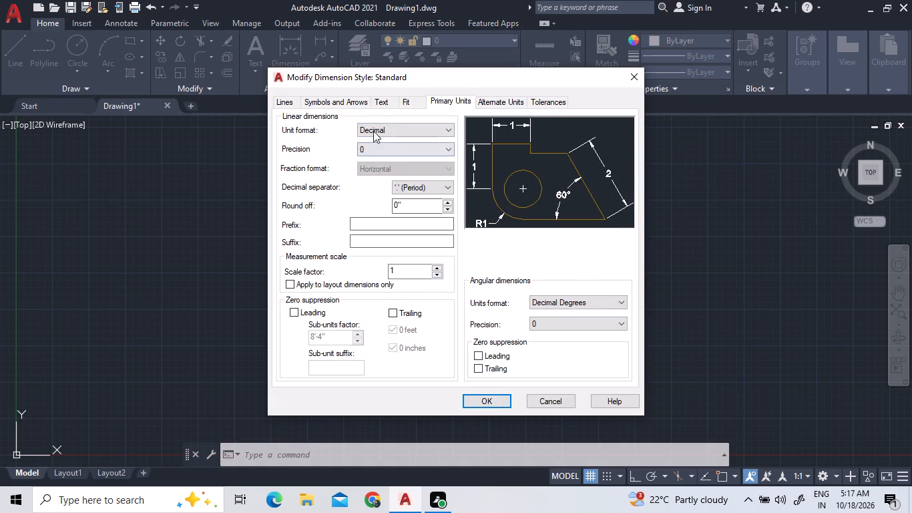
left_click(383, 131)
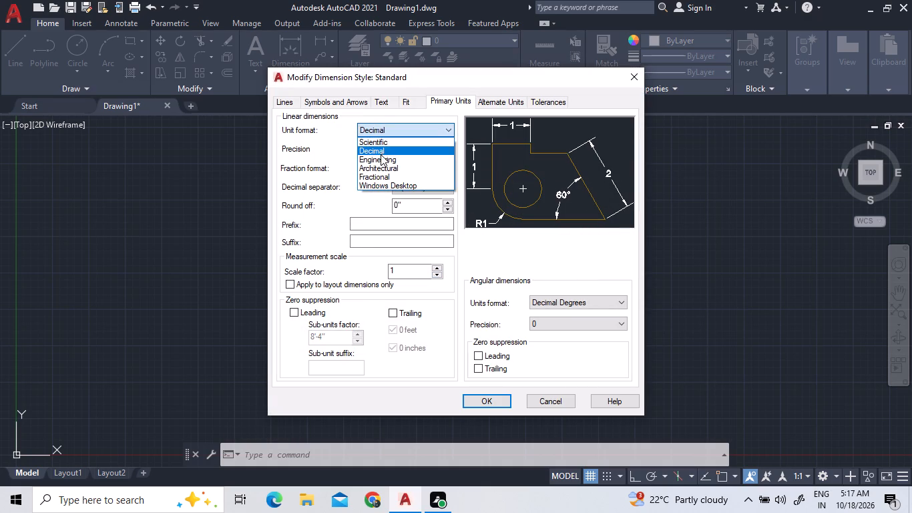
left_click(381, 161)
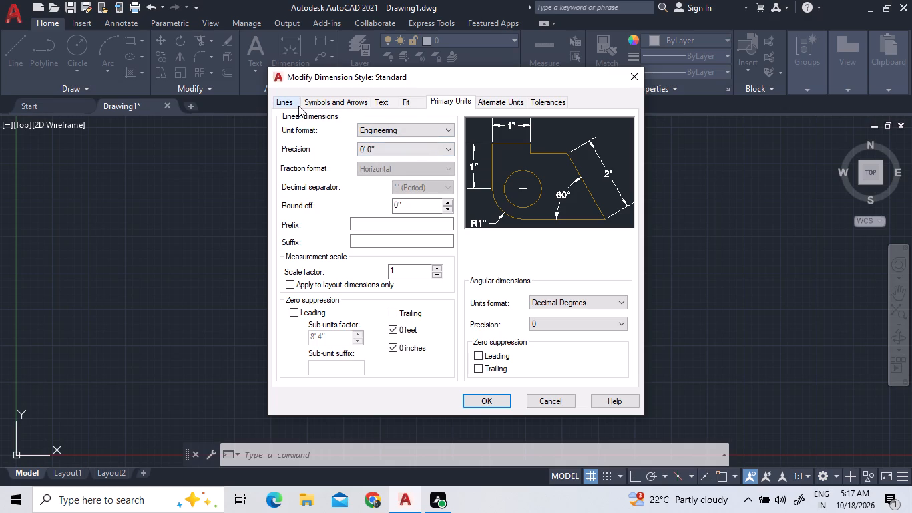
Set the Standard dimension style's text height to 5".
double_click(376, 106)
double_click(439, 197)
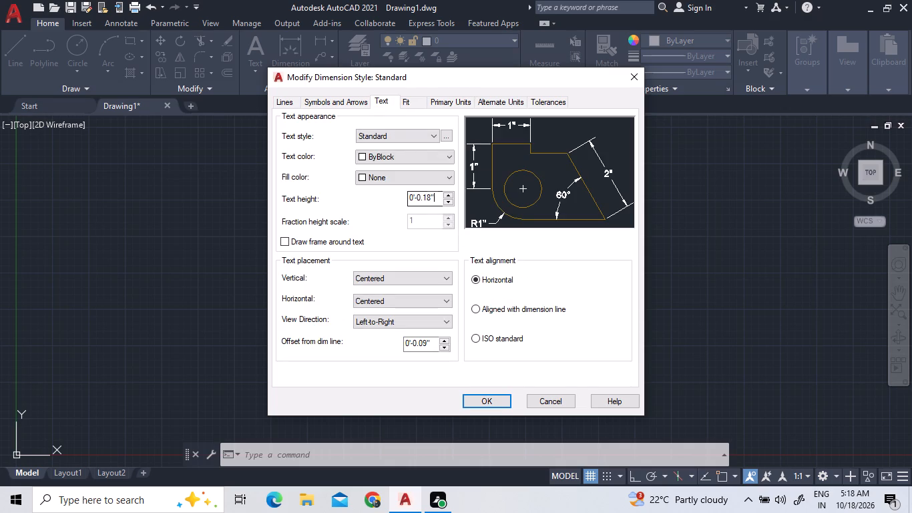
triple_click(439, 197)
double_click(435, 196)
key("BackSpace")
key("BackSpace")
key("BackSpace")
key("BackSpace")
type("5\"")
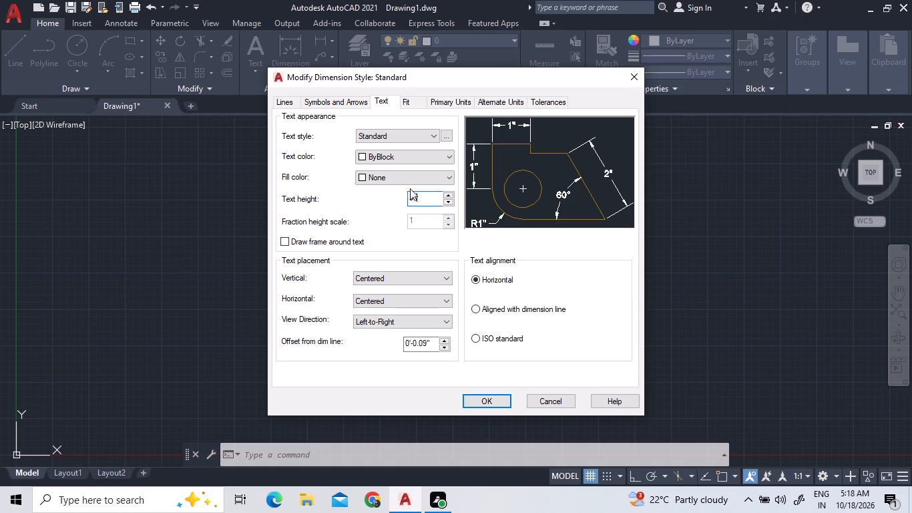
Set the Standard dimension style's arrow size to 3".
left_click(349, 103)
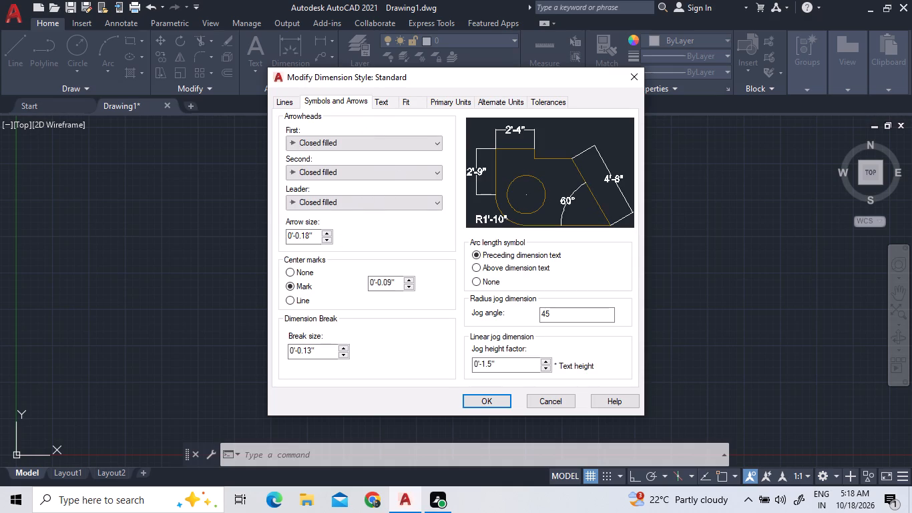
left_click(319, 236)
key("BackSpace")
key("BackSpace")
key("BackSpace")
key("BackSpace")
key("BackSpace")
key("BackSpace")
key("BackSpace")
key("BackSpace")
key("BackSpace")
key("BackSpace")
key("BackSpace")
key("BackSpace")
key("BackSpace")
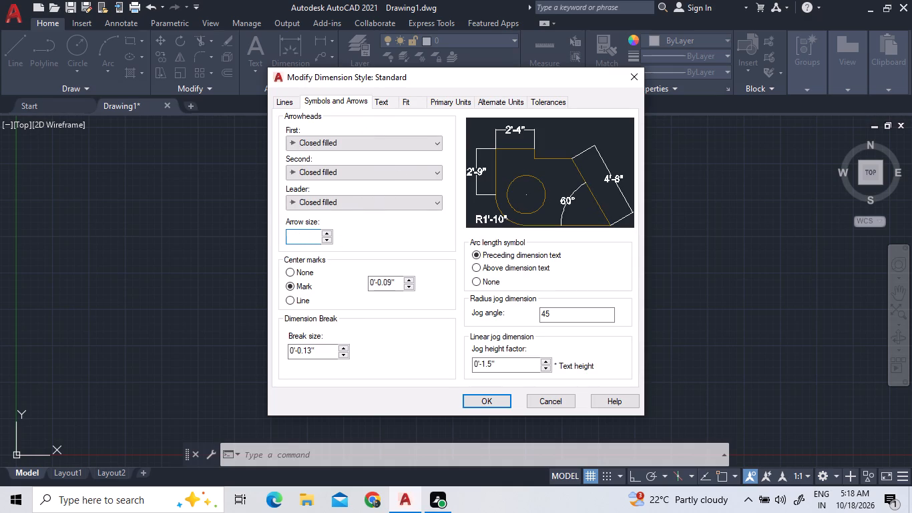
type("3\"")
Set the dimension lines' baseline spacing to 2", then save the Standard style changes and close the Dimension Style Manager.
double_click(298, 106)
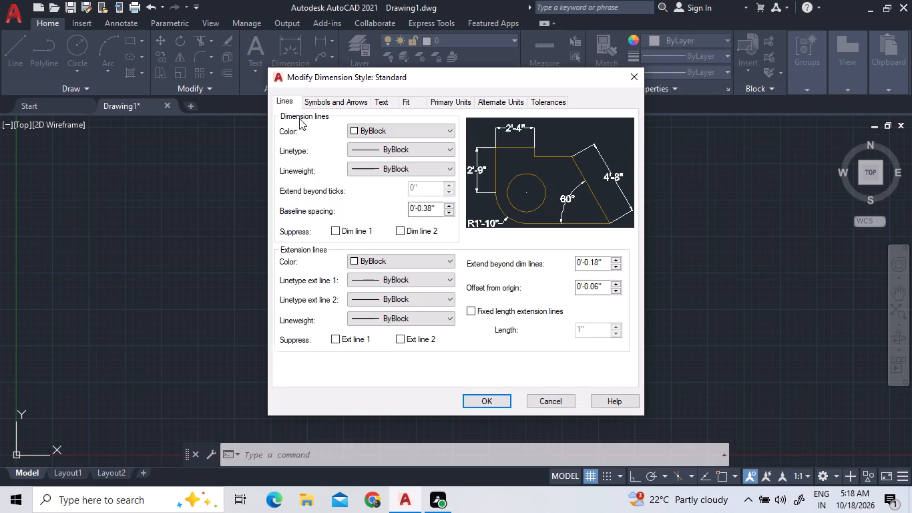
double_click(435, 210)
key("BackSpace")
key("BackSpace")
key("BackSpace")
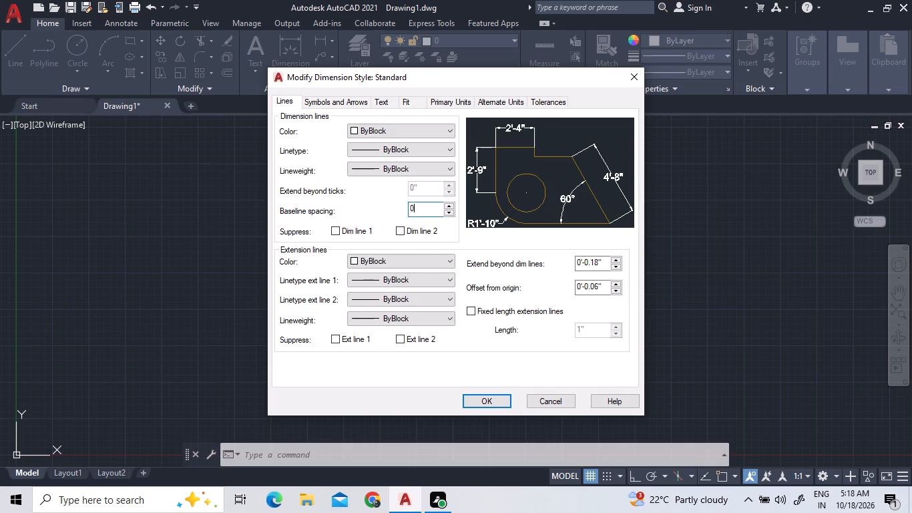
key("BackSpace")
key("BackSpace")
type("2\"")
left_click(355, 105)
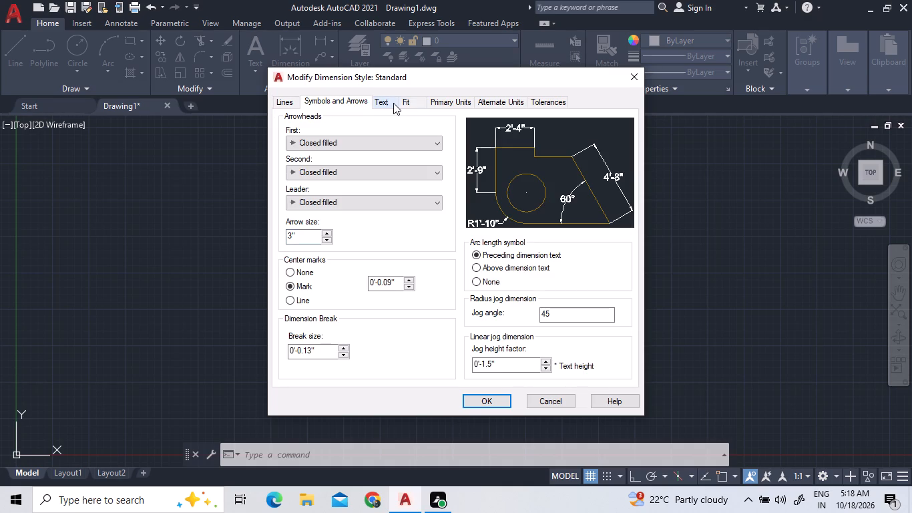
left_click(407, 100)
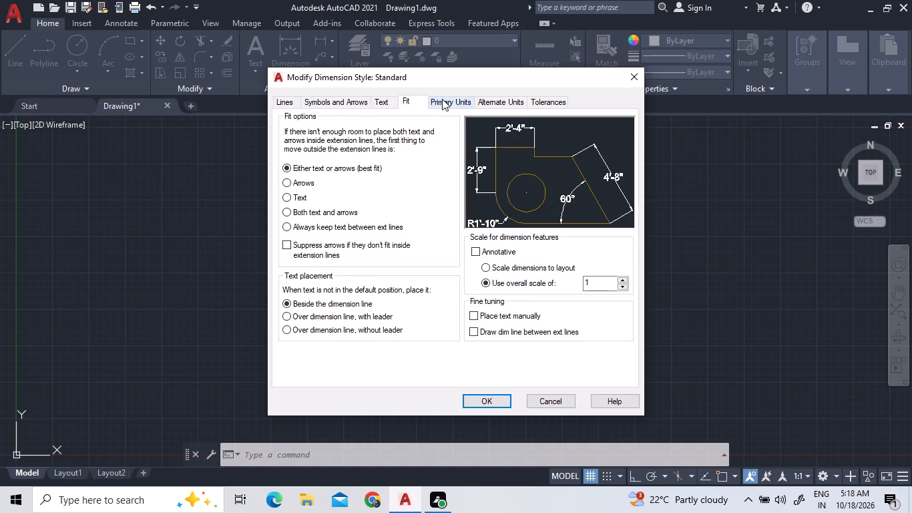
left_click(442, 99)
left_click(491, 97)
left_click(471, 403)
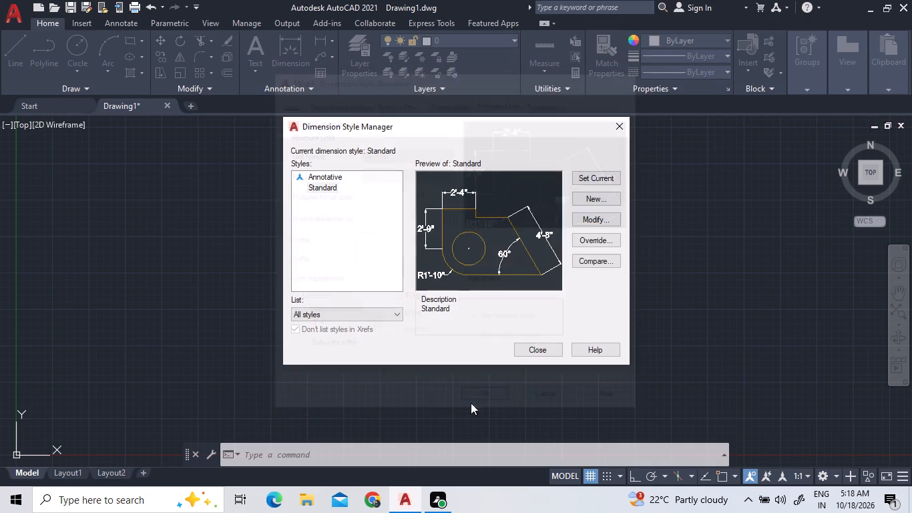
left_click(546, 351)
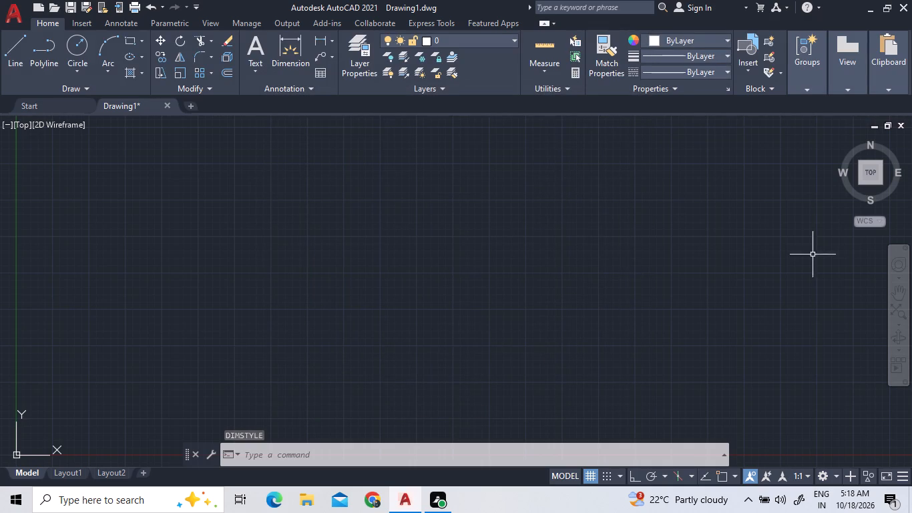
Draw a rectangle by dimensions, with a length of 15' and a width of 20', extending down and right from its first corner.
double_click(132, 39)
left_click(228, 198)
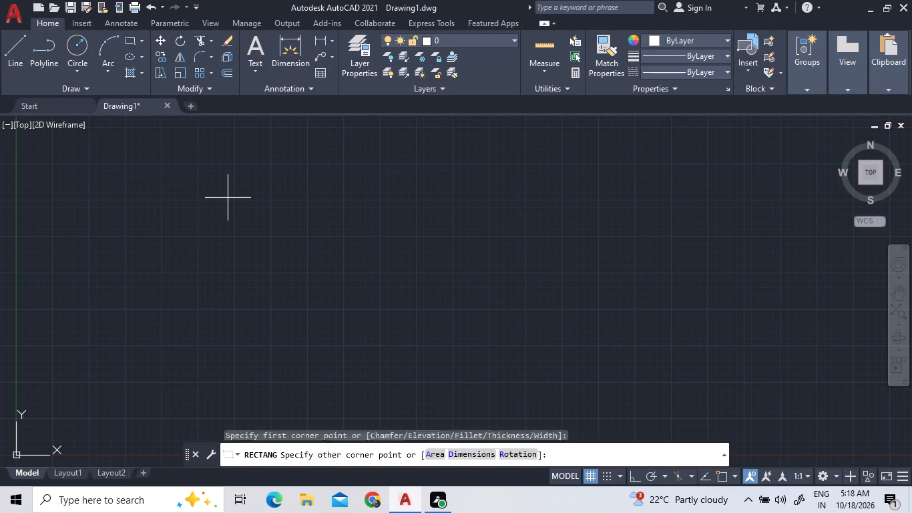
left_click(466, 458)
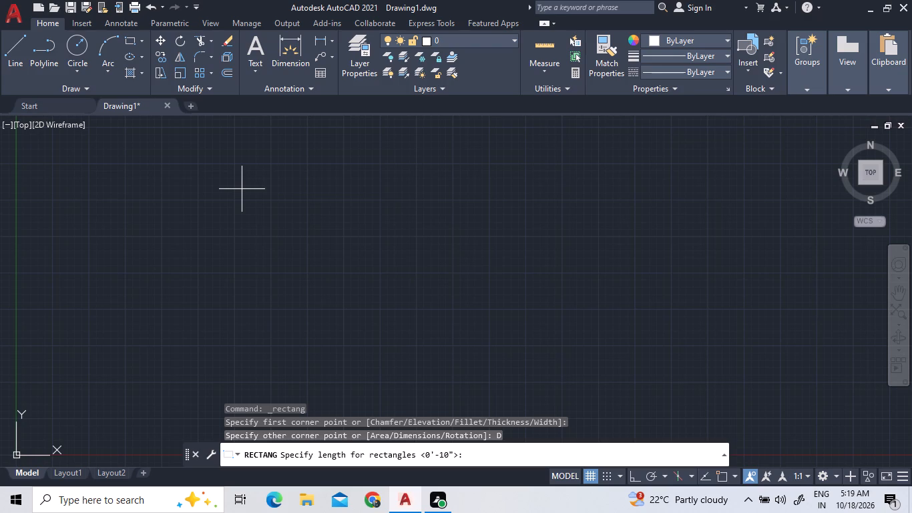
type("15")
key("apostrophe")
key("Return")
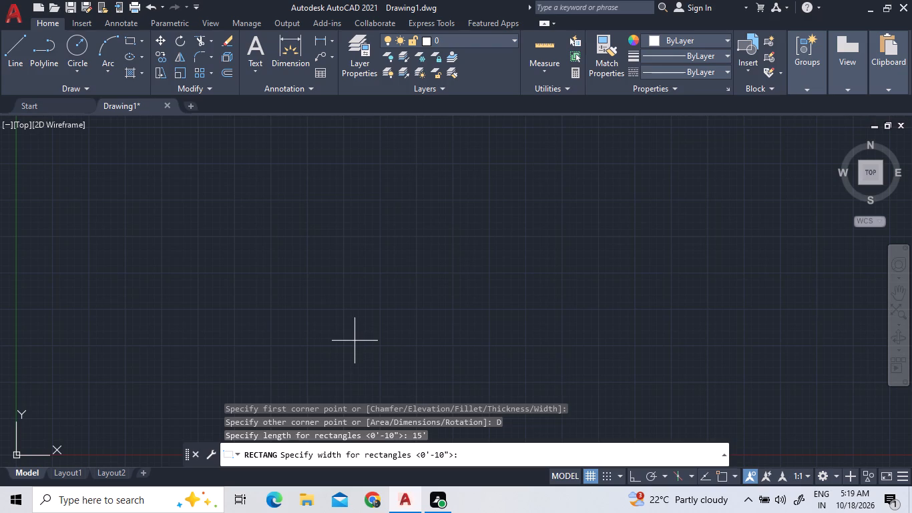
type("20")
key("apostrophe")
key("Return")
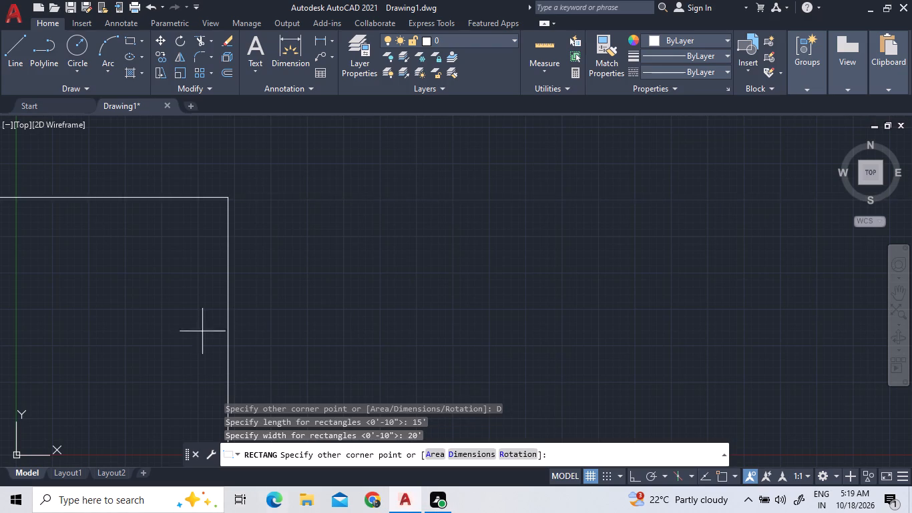
left_click(282, 314)
Turn on object snap and Ortho while moving the rectangle straight up about 132'-2", using a base point on its top edge.
scroll(278, 325, "down", 7)
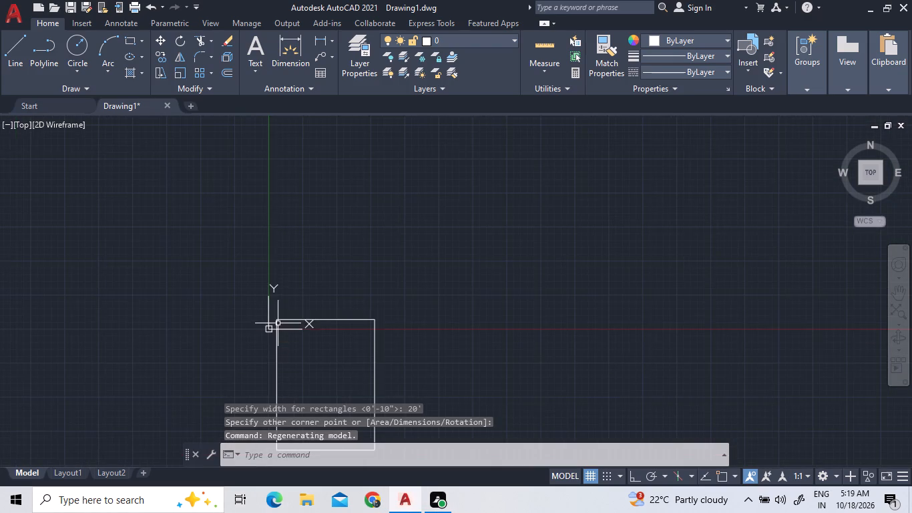
scroll(278, 327, "down", 3)
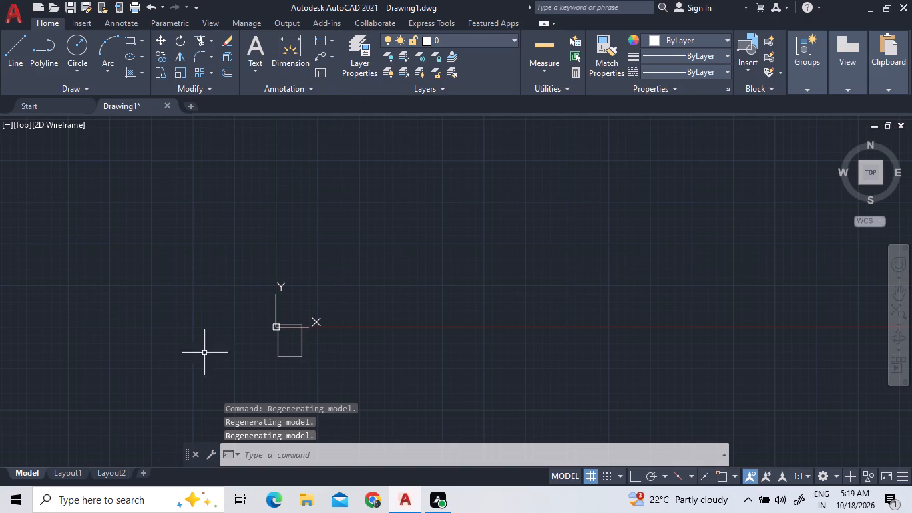
double_click(343, 370)
double_click(225, 341)
right_click(224, 326)
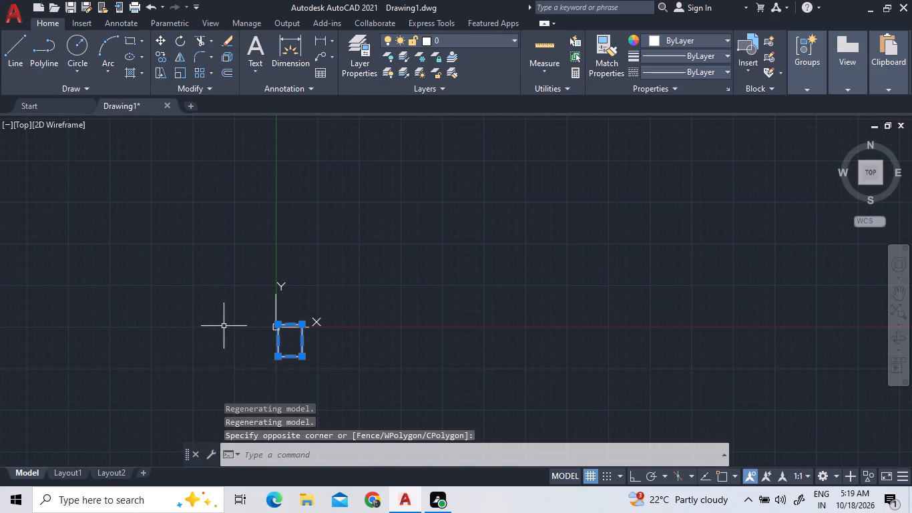
left_click(284, 258)
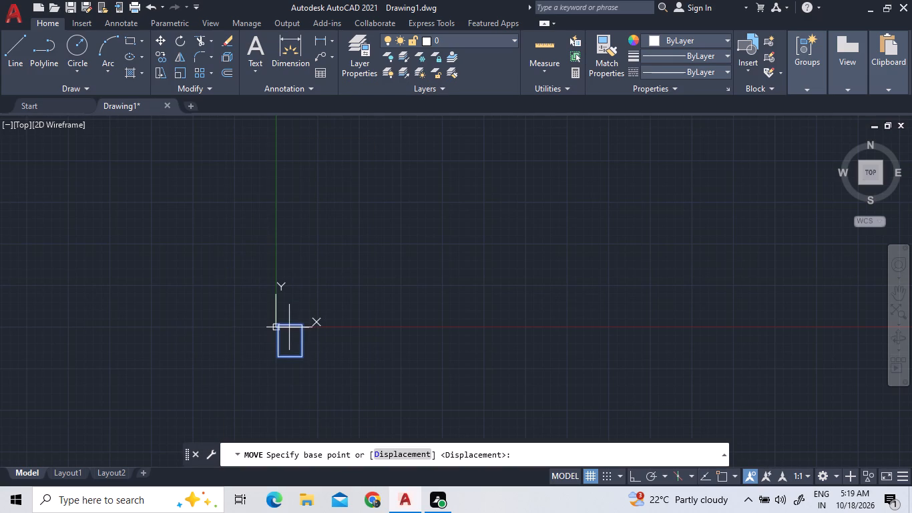
left_click(723, 476)
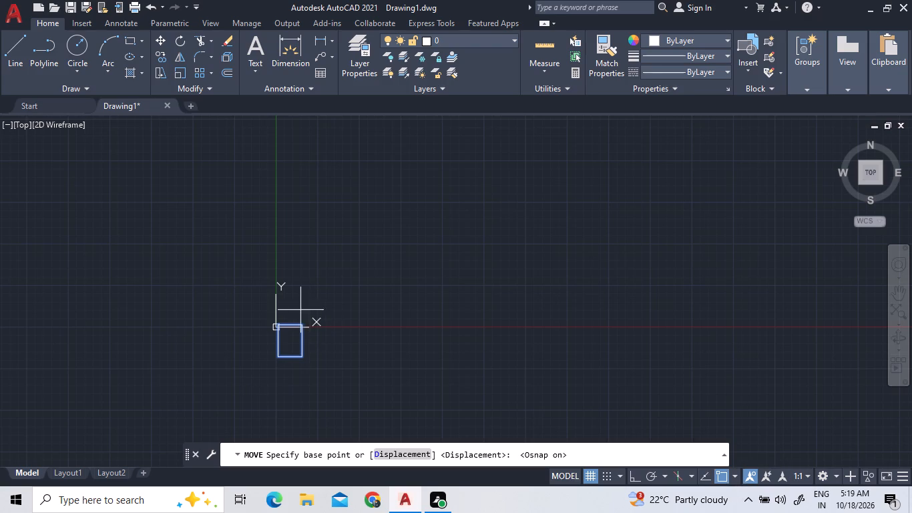
scroll(284, 324, "up", 3)
left_click(286, 330)
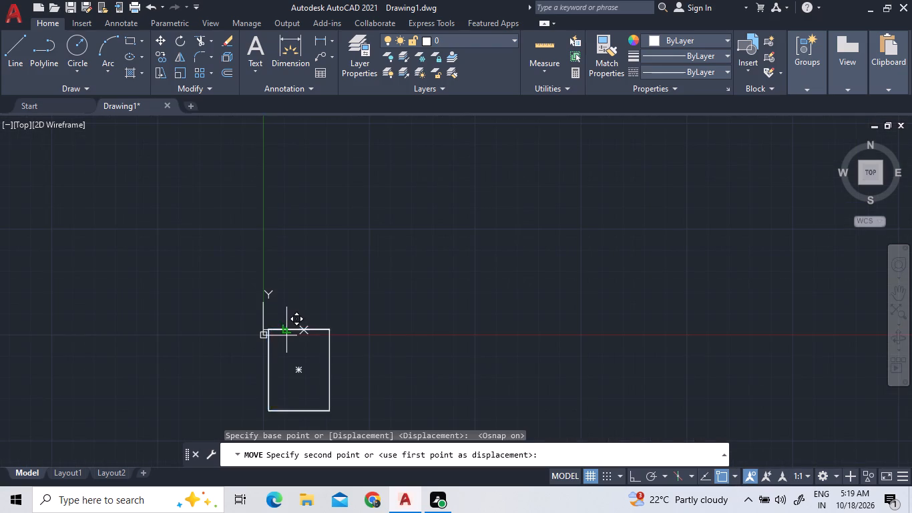
scroll(287, 186, "down", 2)
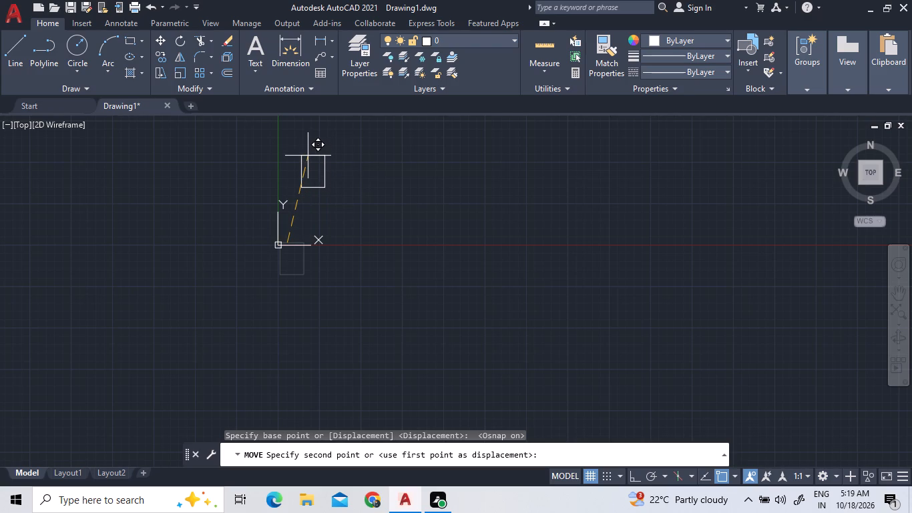
key("F8")
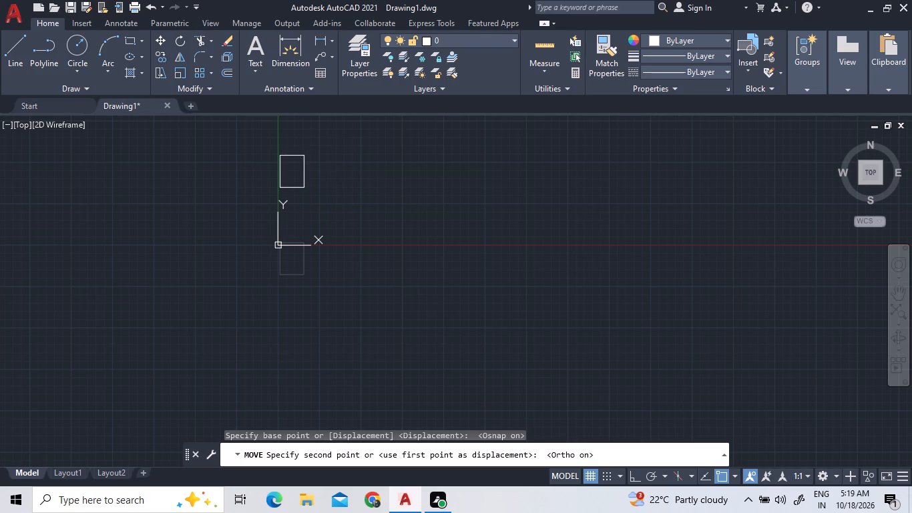
scroll(302, 174, "down", 4)
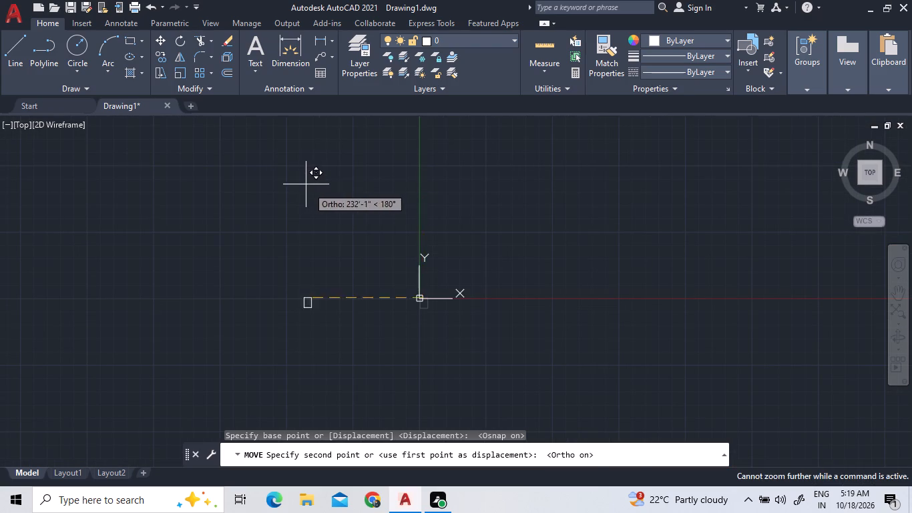
scroll(433, 230, "up", 4)
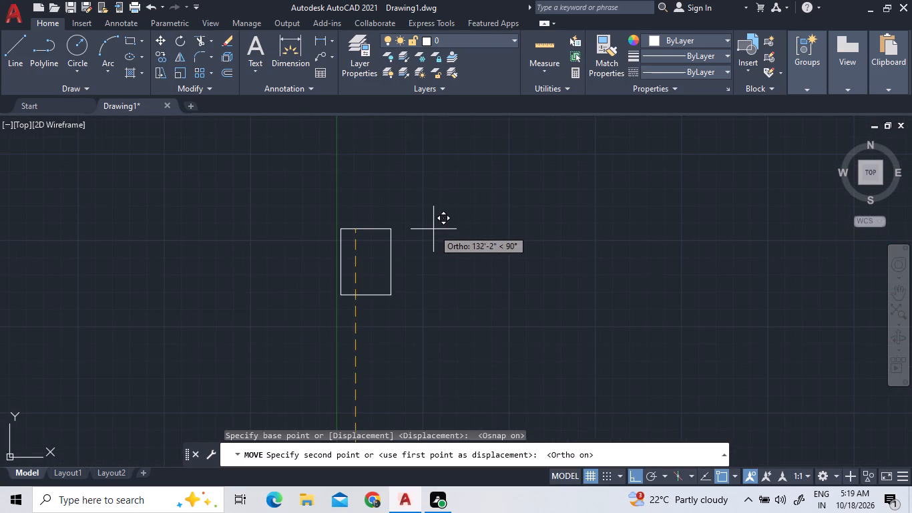
double_click(433, 229)
Offset the rectangle 9" to the inside and end the Offset command.
scroll(352, 210, "up", 2)
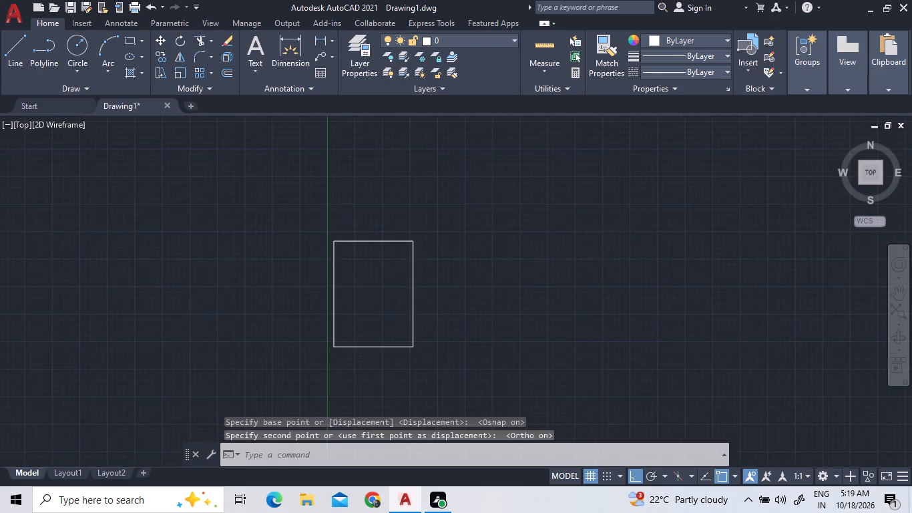
scroll(353, 220, "down", 2)
scroll(357, 271, "up", 2)
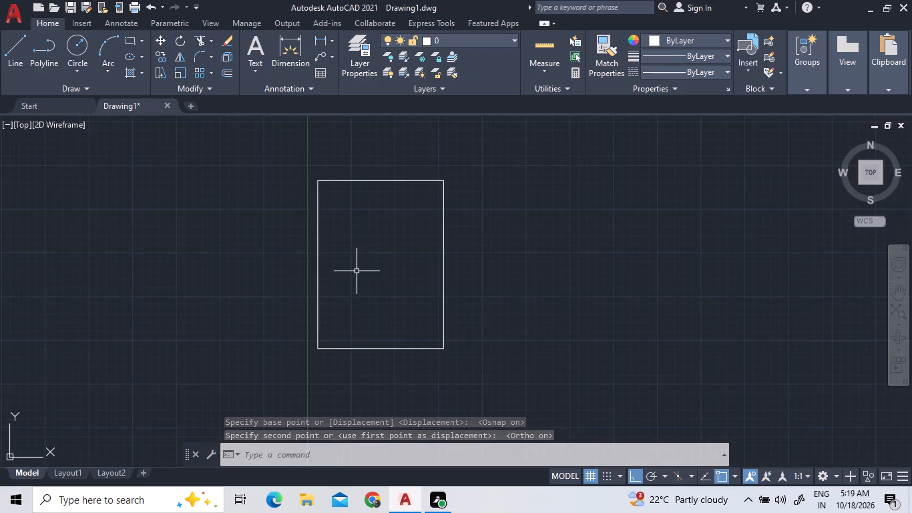
left_click(317, 199)
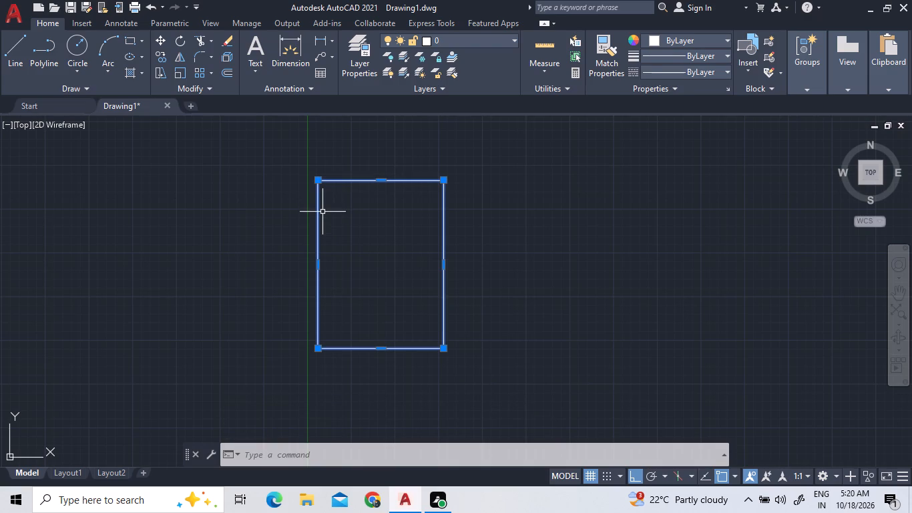
key("o")
key("Return")
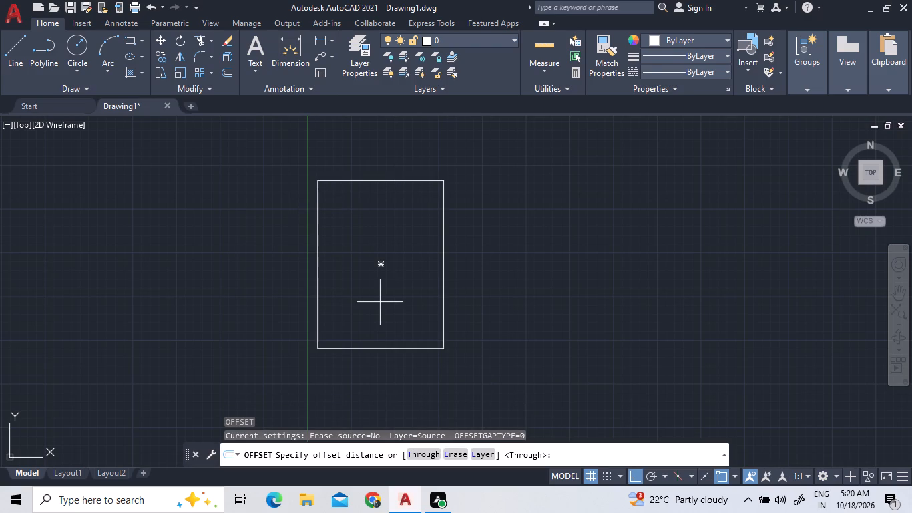
key("9")
key("shift+quotedbl")
key("Return")
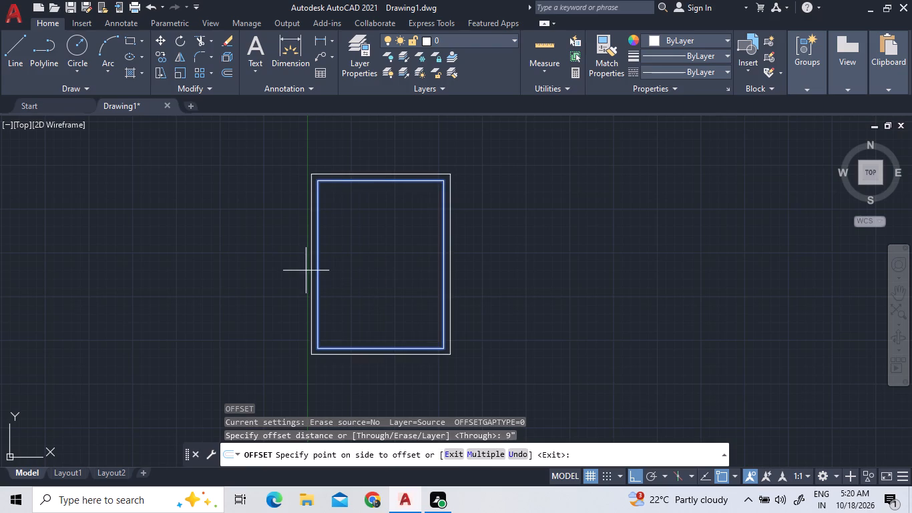
left_click(375, 288)
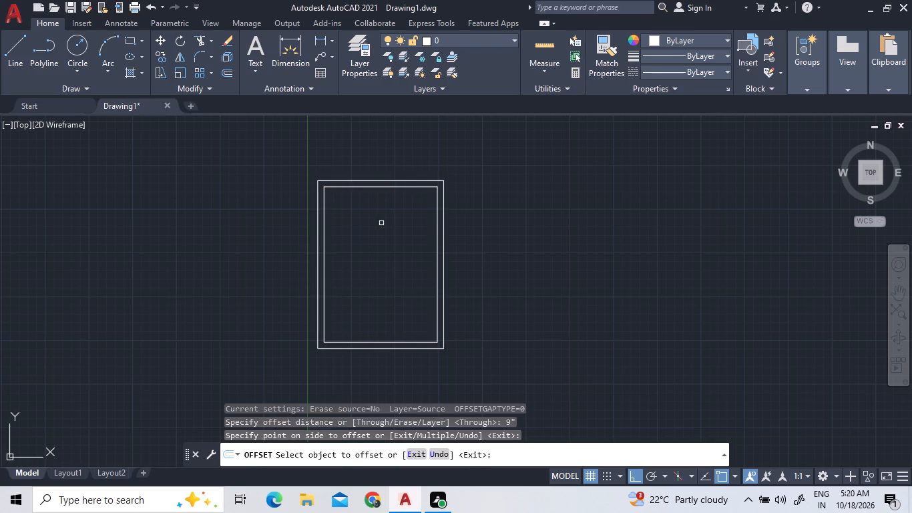
right_click(397, 254)
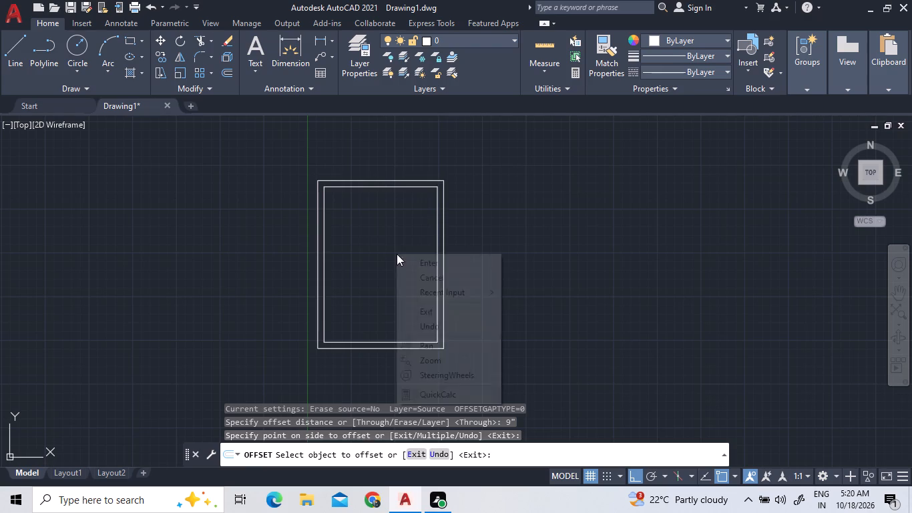
left_click(401, 260)
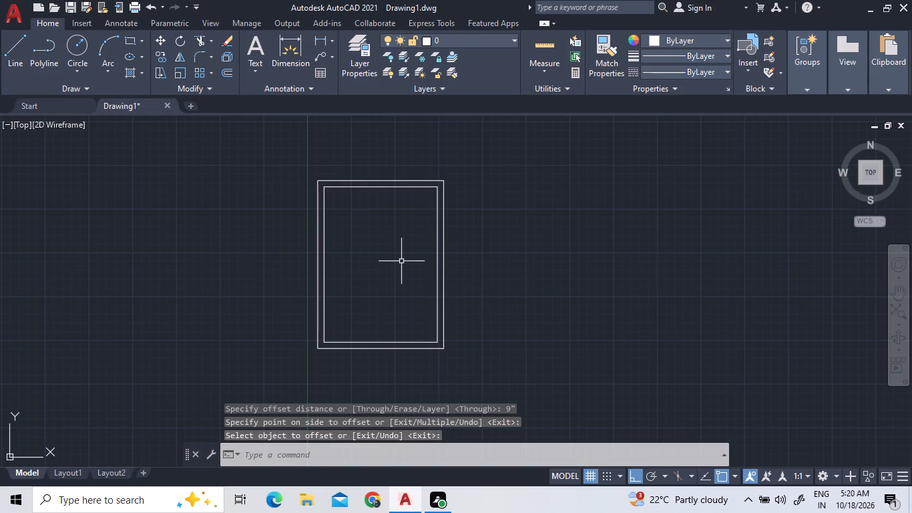
Explode both the outer and inner rectangles into separate lines.
scroll(402, 269, "up", 2)
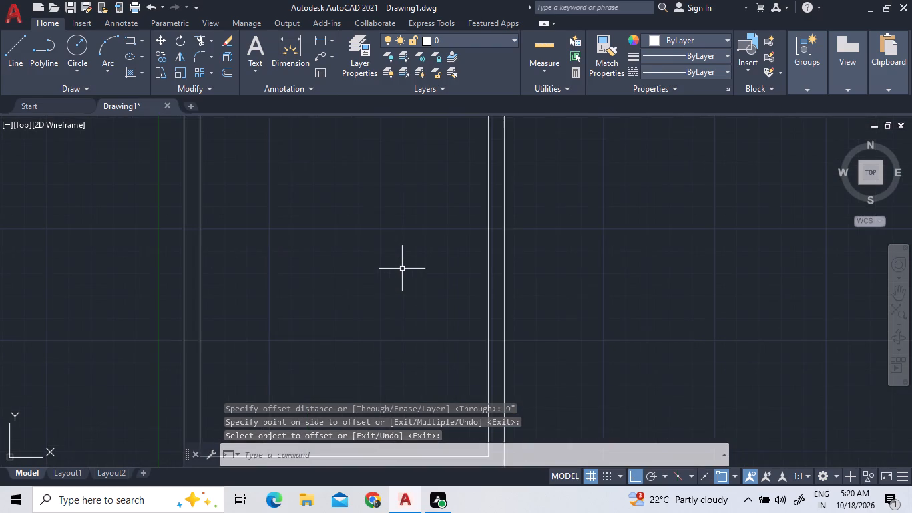
scroll(402, 267, "down", 2)
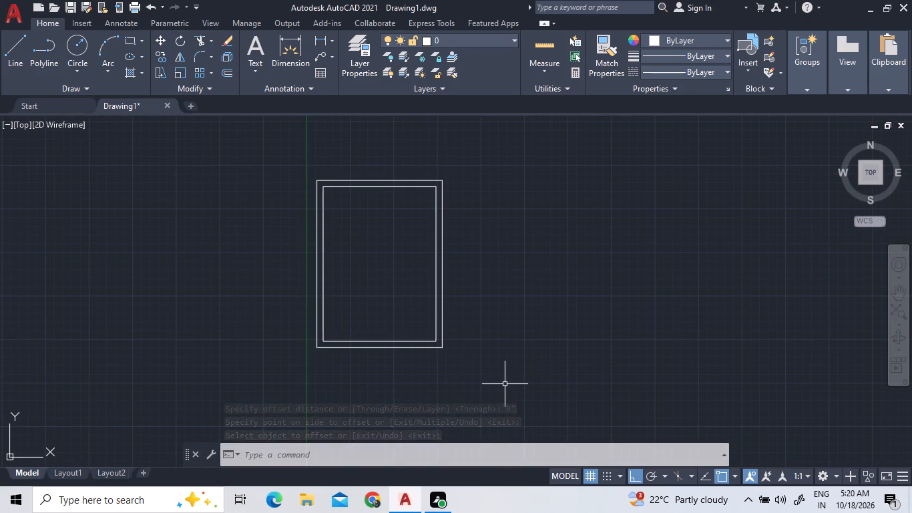
left_click(505, 383)
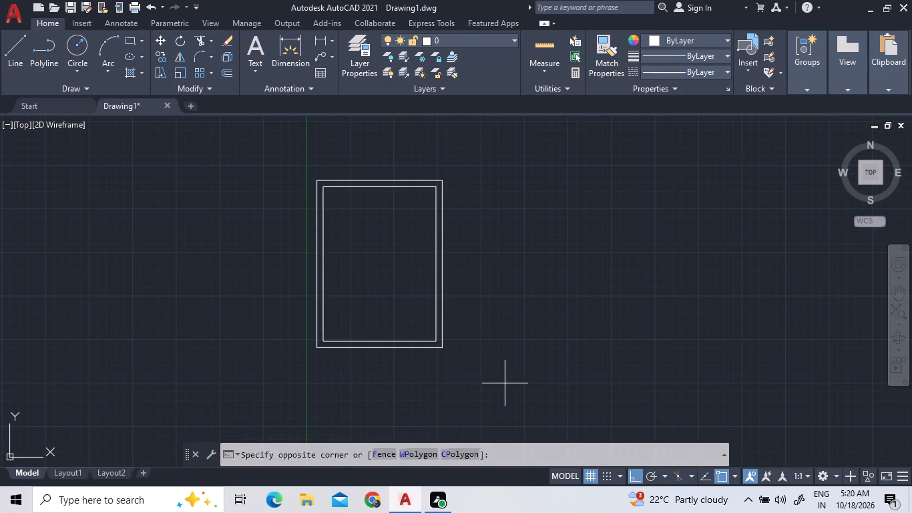
double_click(375, 291)
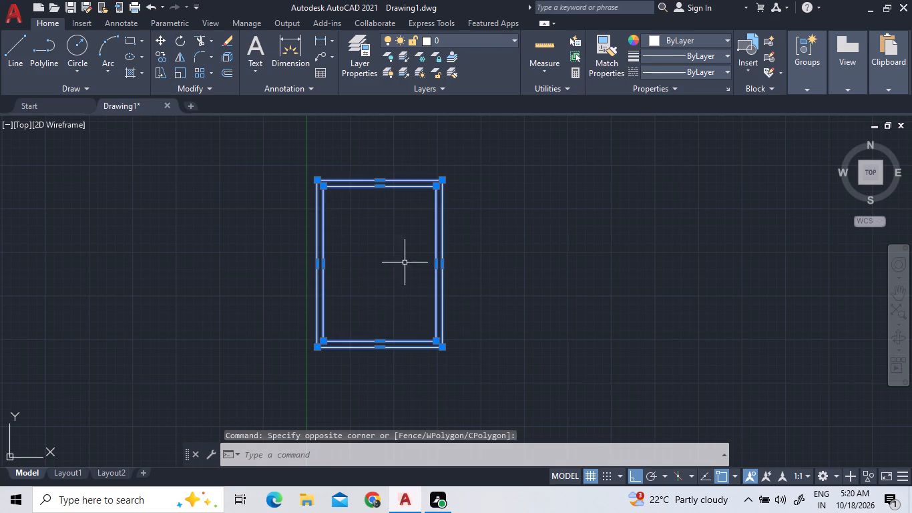
key("x")
key("space")
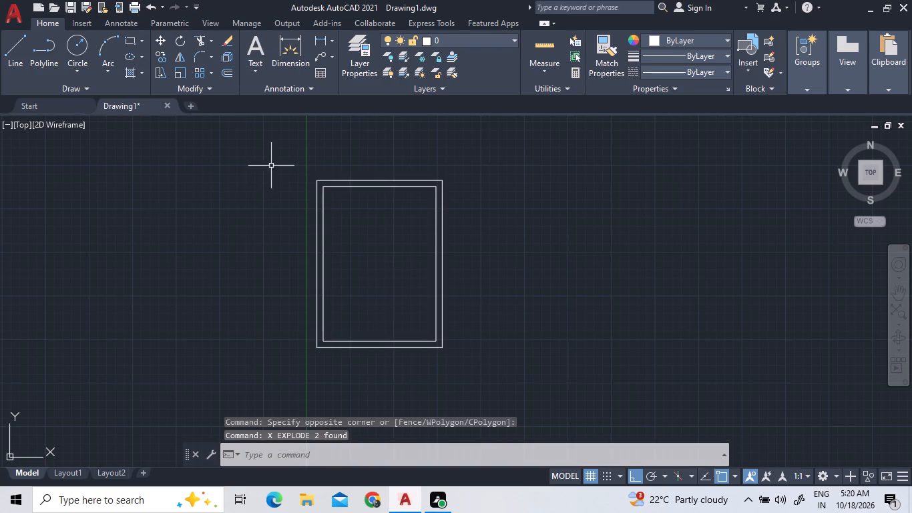
Open the layer properties and set layer 0 to the green index colour 70.
left_click(493, 43)
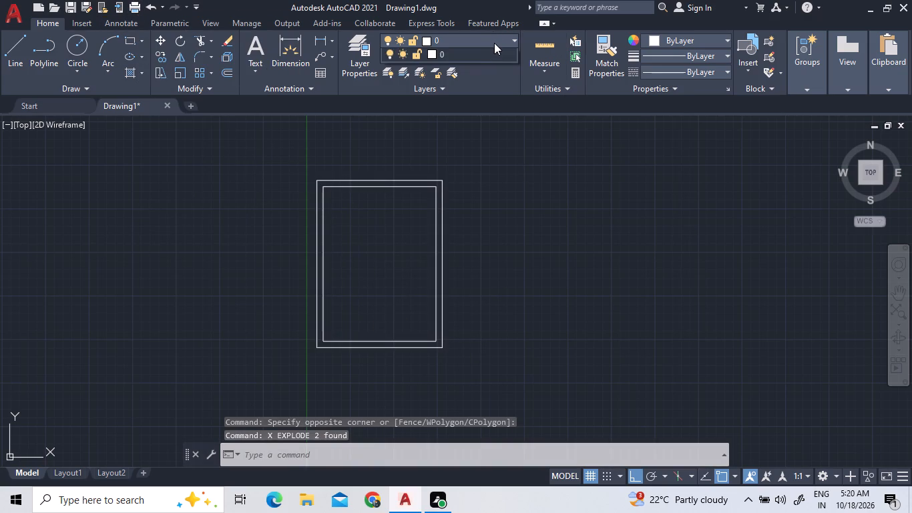
left_click(493, 187)
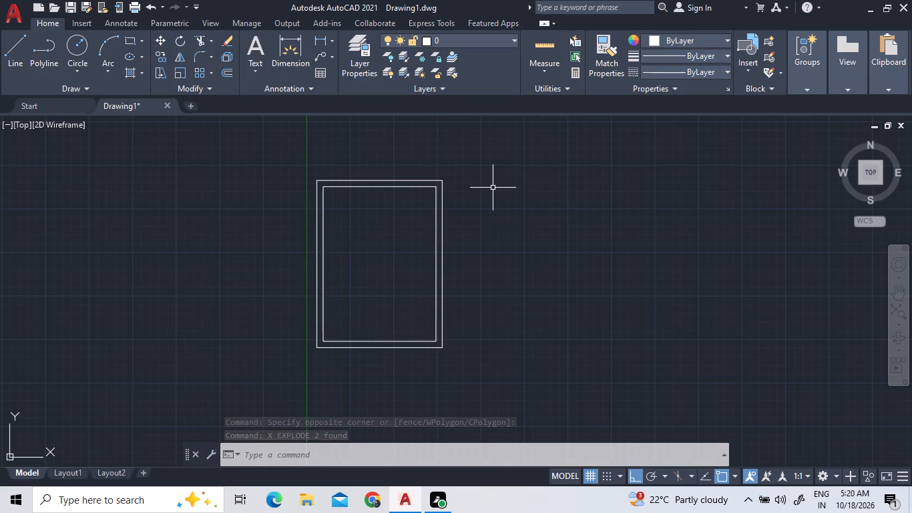
key("l")
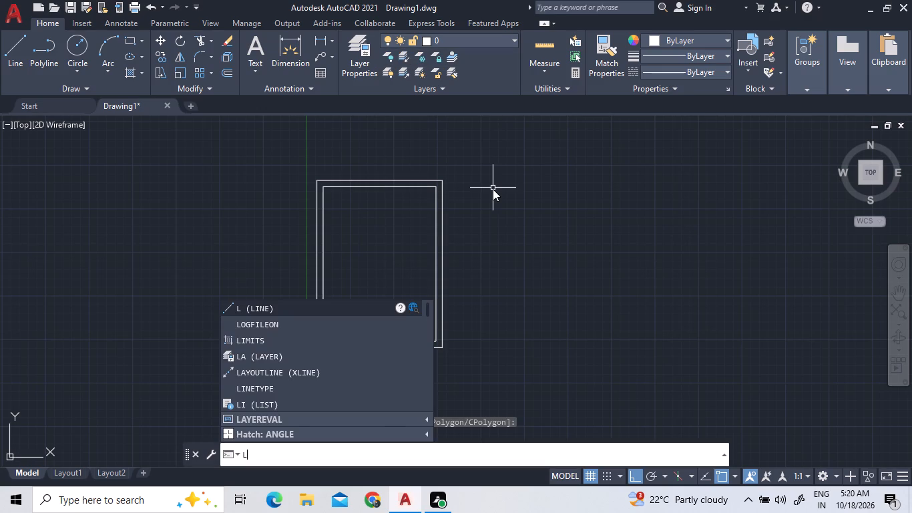
key("z")
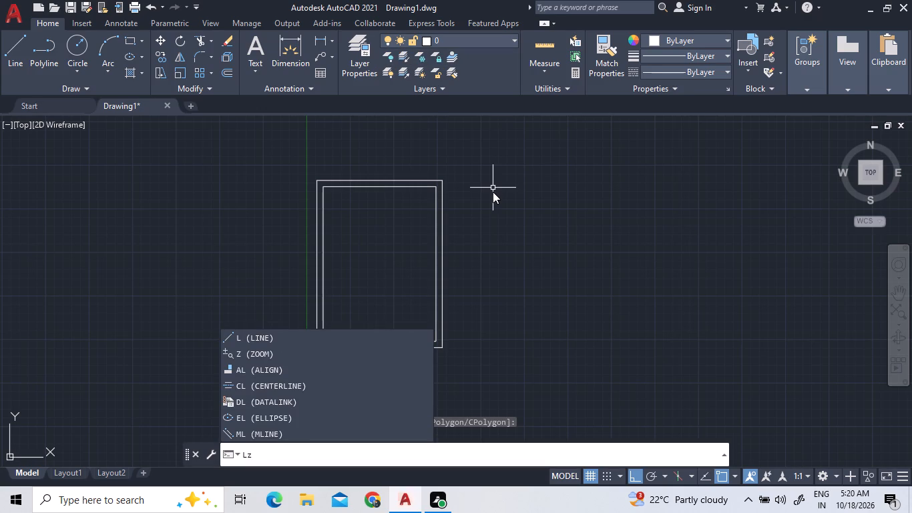
key("BackSpace")
type("a")
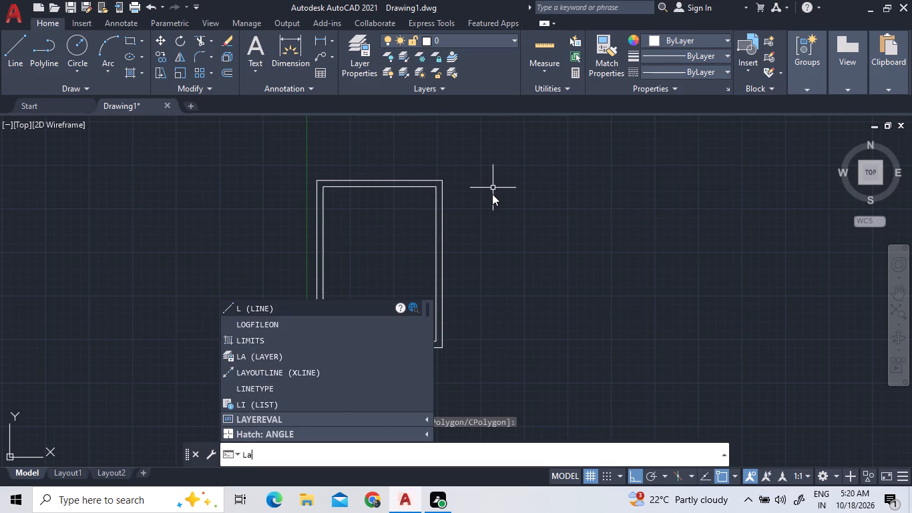
key("space")
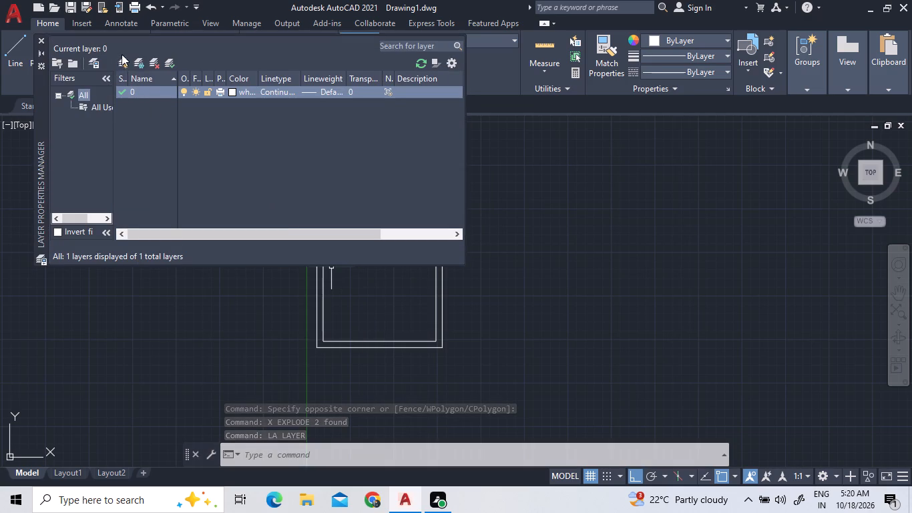
left_click(237, 92)
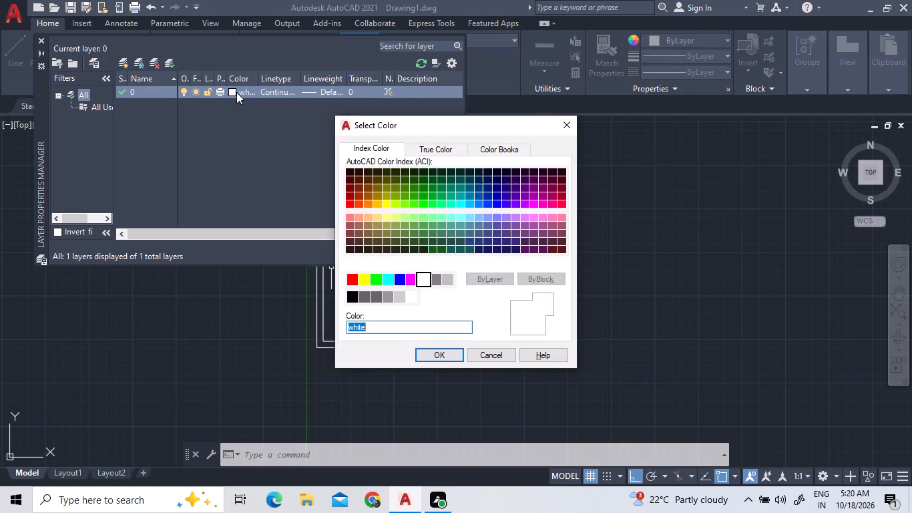
left_click(403, 204)
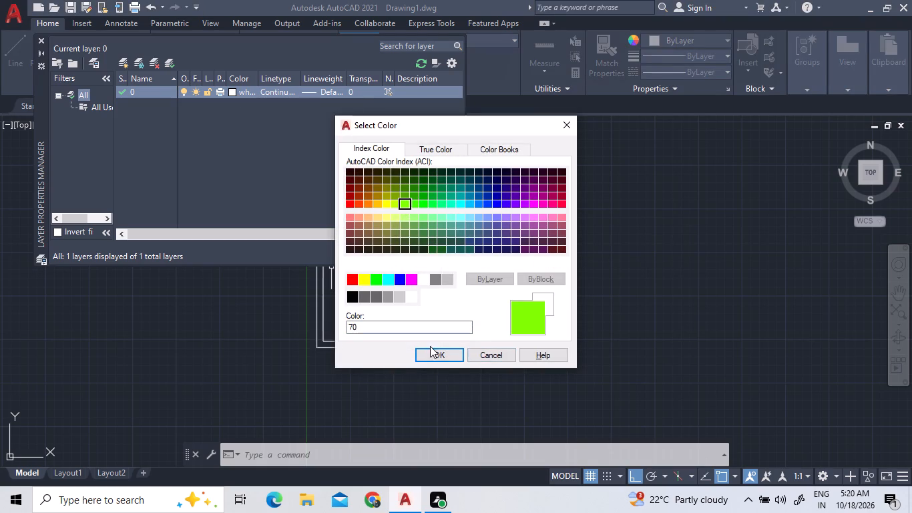
left_click(437, 356)
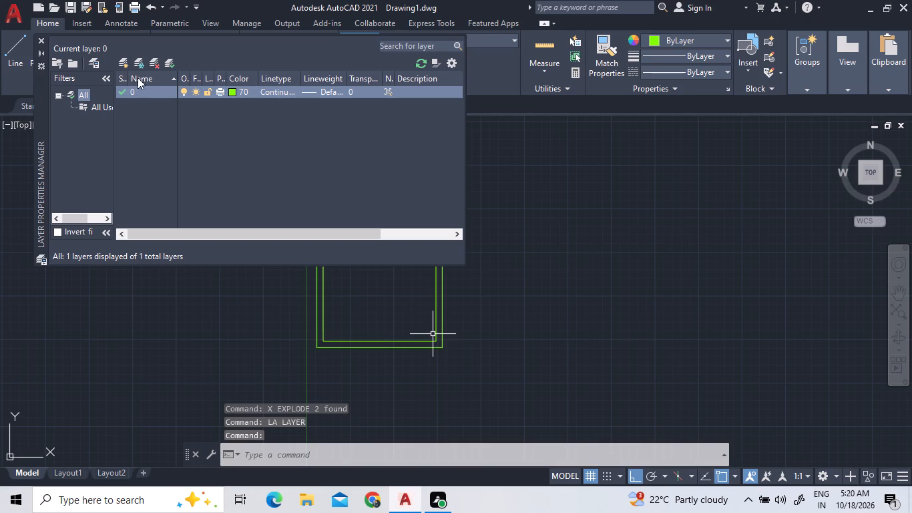
Create a new layer named door and give it the orange-red index colour 20.
left_click(124, 62)
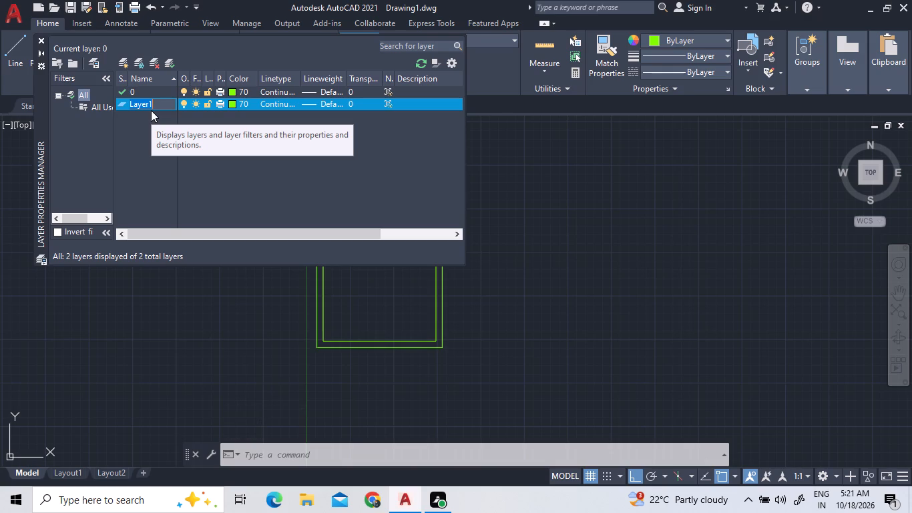
key("d")
type("oo")
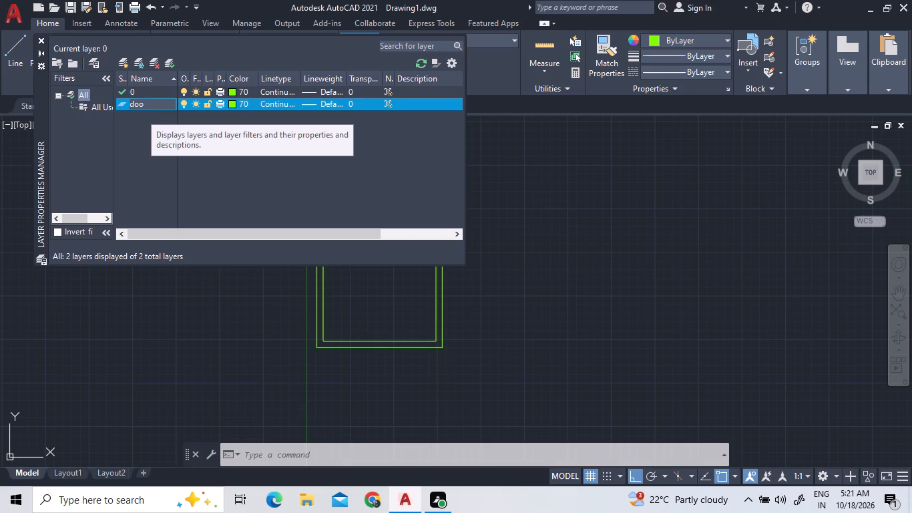
key("r")
double_click(235, 103)
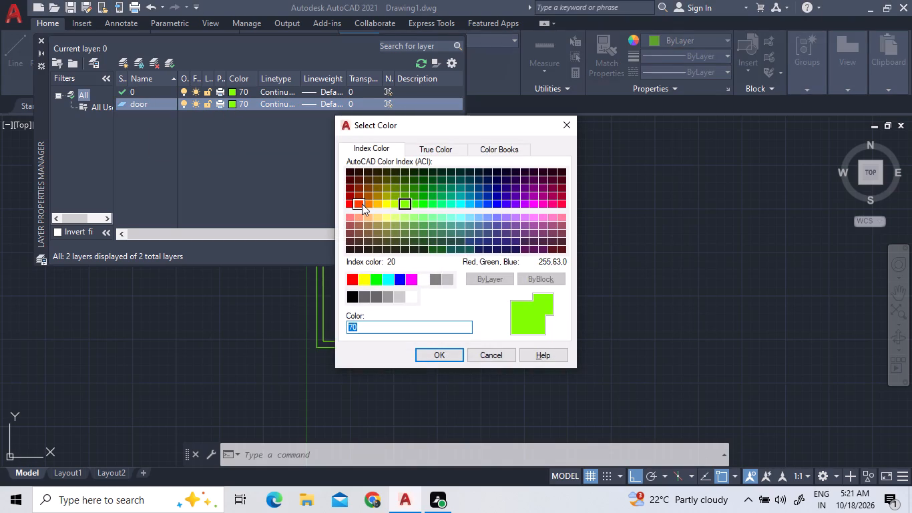
double_click(362, 204)
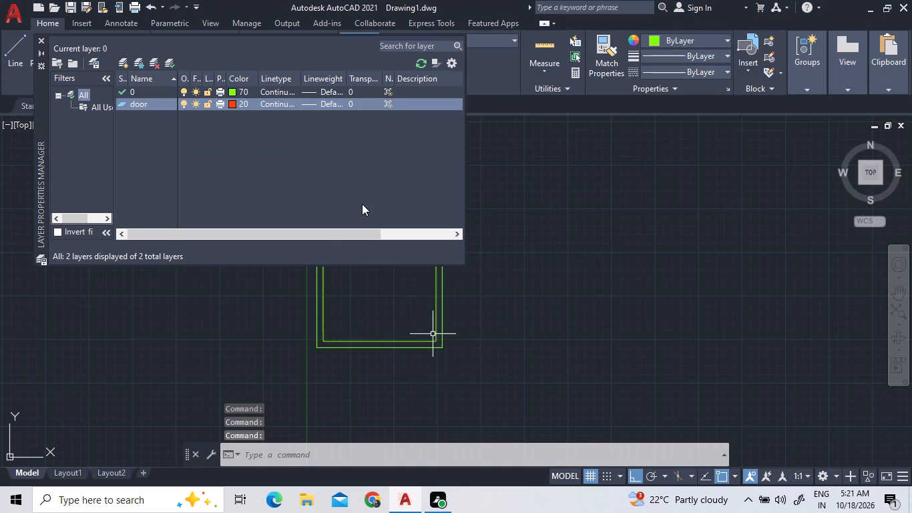
Add two more new layers below the door layer.
double_click(126, 65)
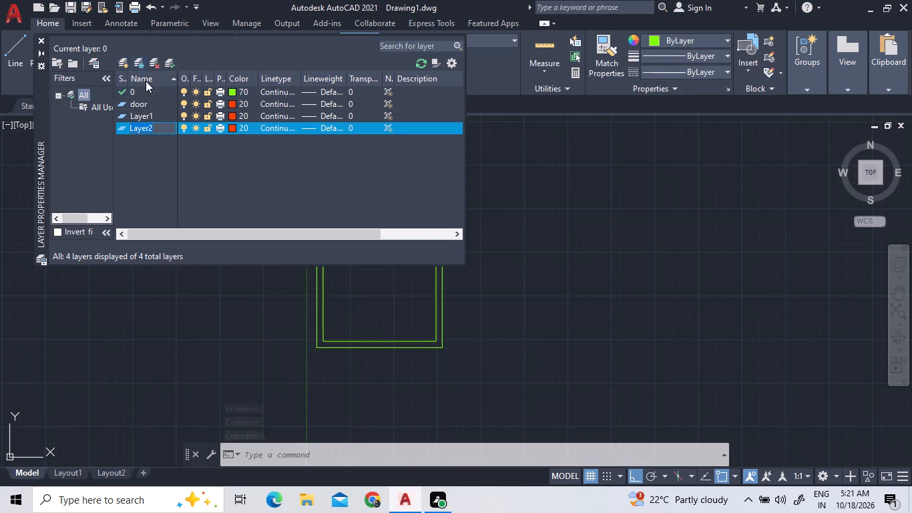
Make the door layer current and rename it door1.
left_click(158, 105)
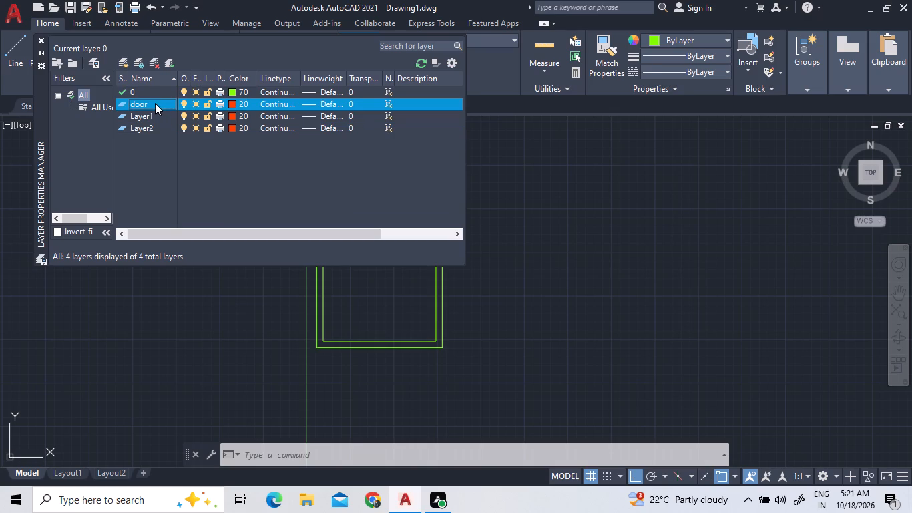
double_click(155, 103)
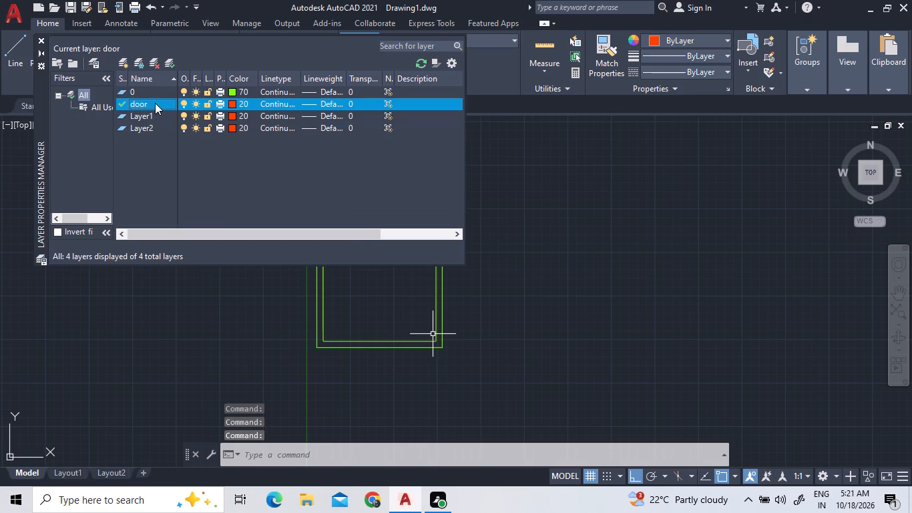
right_click(154, 103)
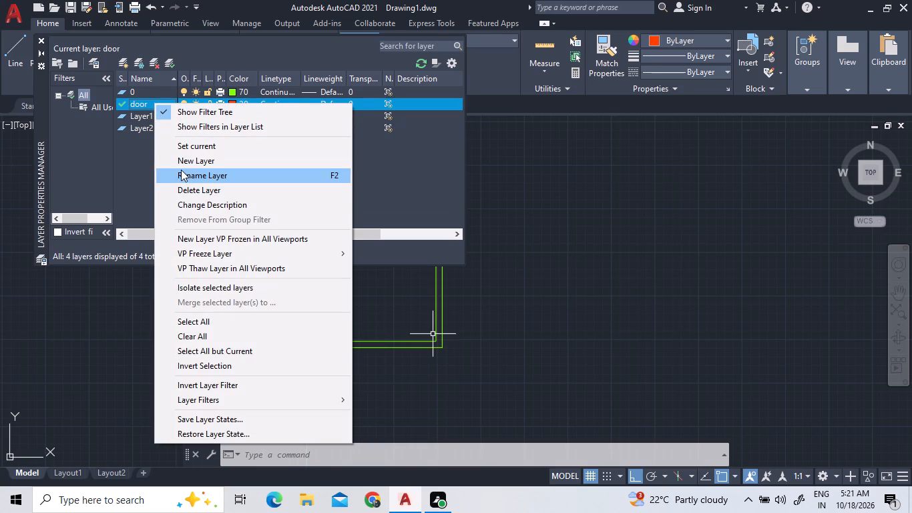
left_click(181, 170)
double_click(156, 106)
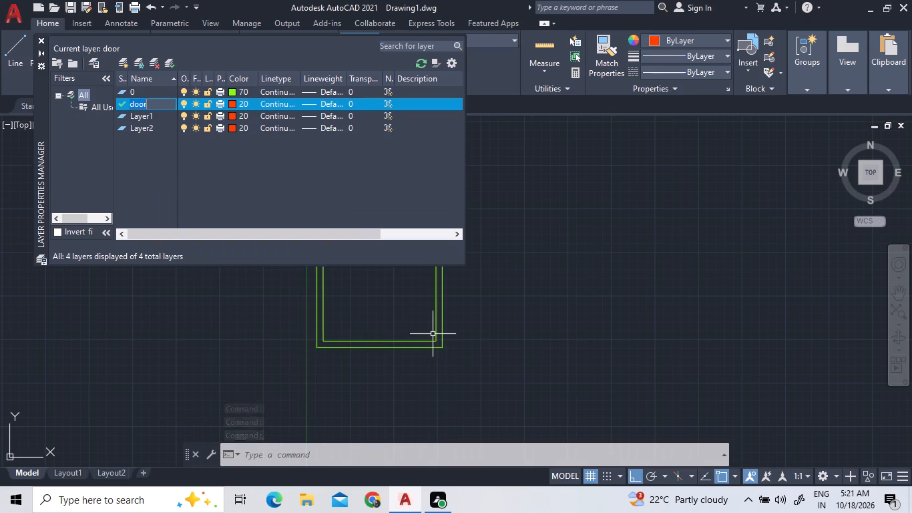
type("11")
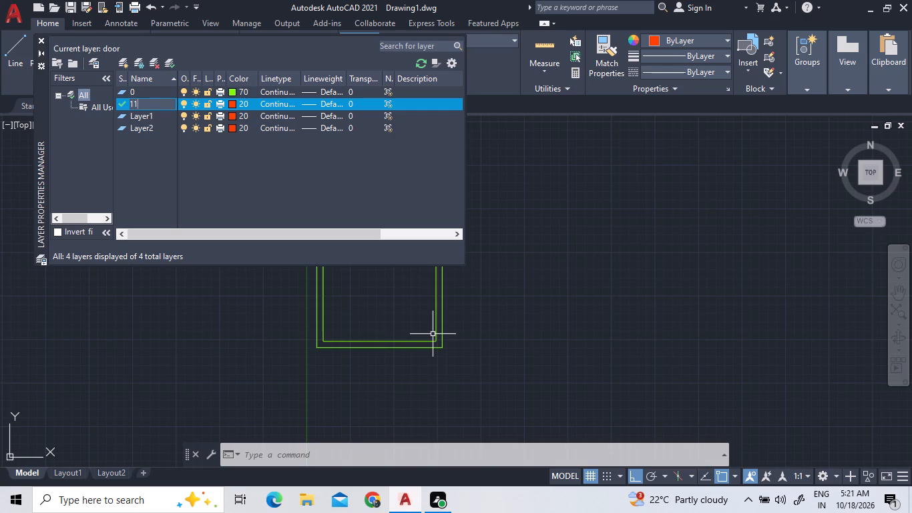
key("BackSpace")
key("BackSpace")
key("d")
type("oo")
type("r1")
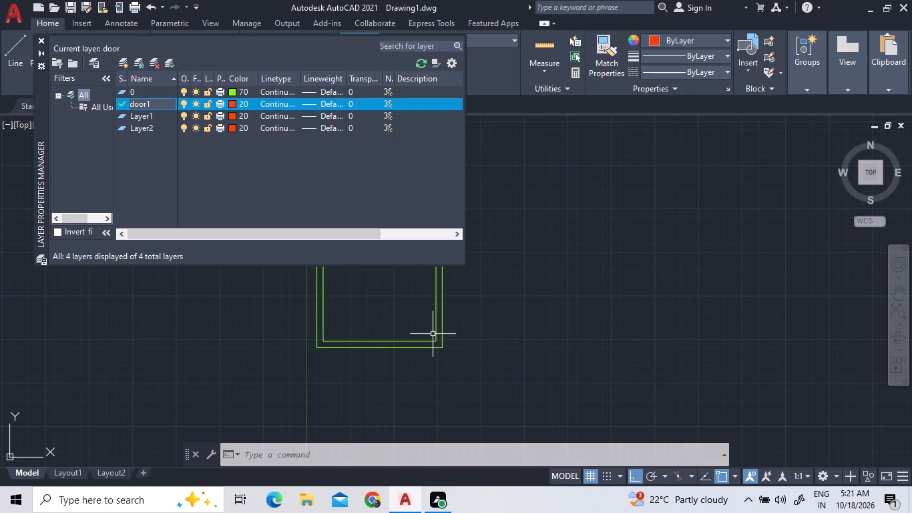
Make Layer1 current, set it to the blue index colour 160, and rename it door2.
double_click(168, 115)
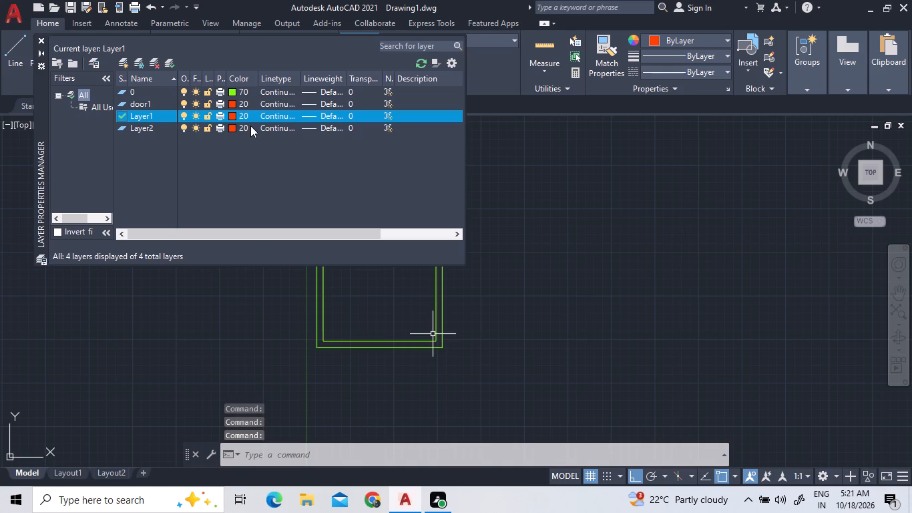
left_click(246, 116)
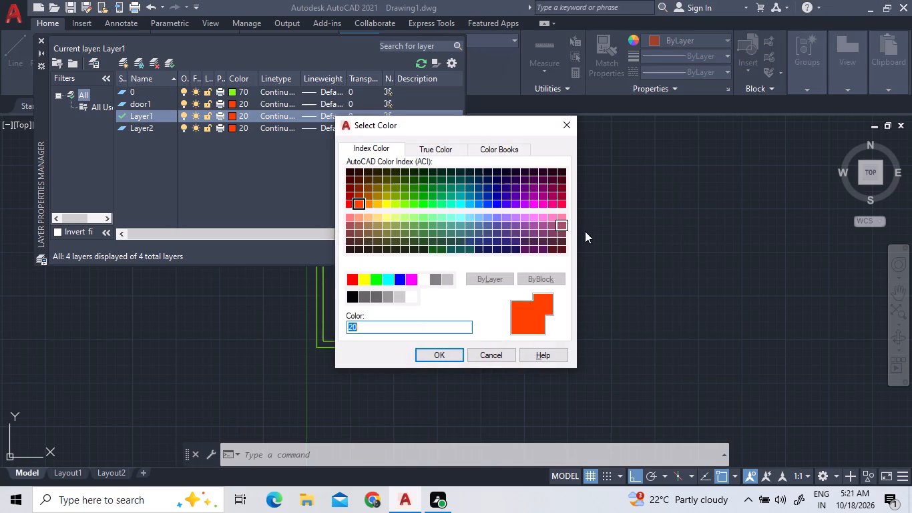
double_click(488, 202)
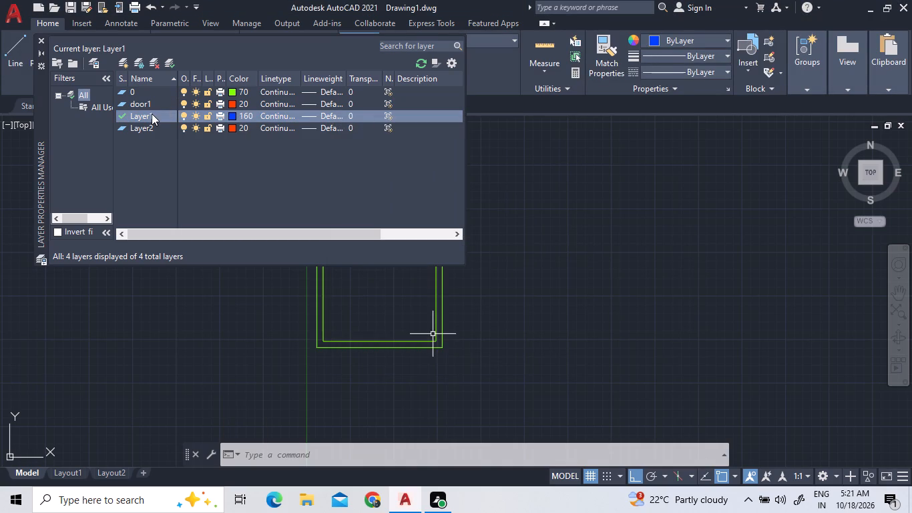
triple_click(152, 114)
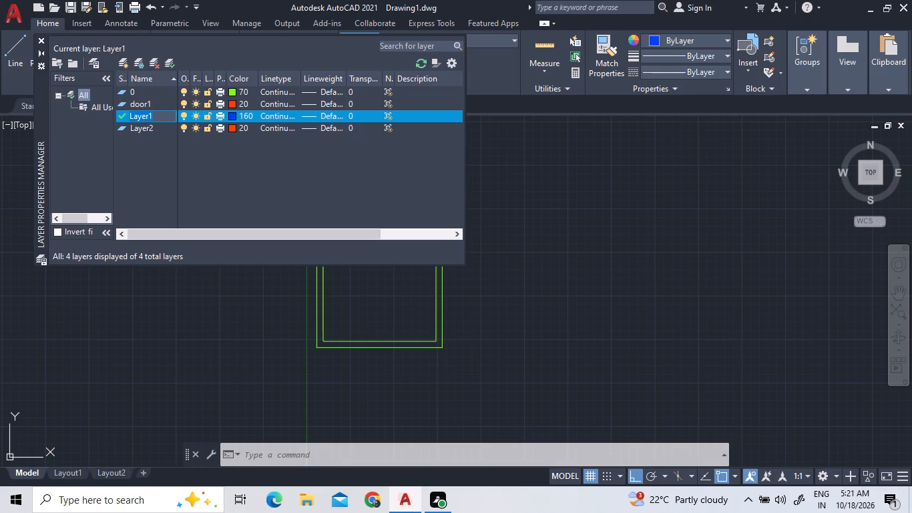
key("d")
type("oor2")
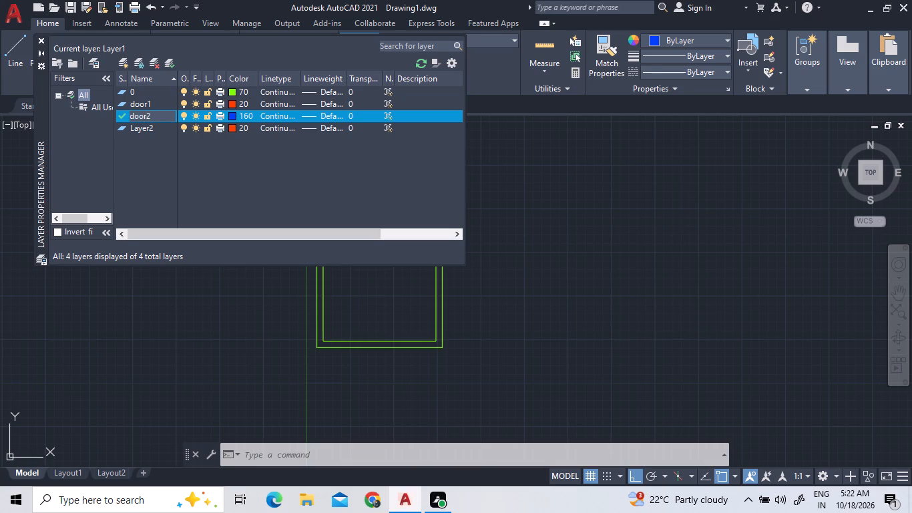
Make Layer2 current, rename it window, and set it to the yellow index colour 50.
triple_click(162, 126)
left_click(162, 126)
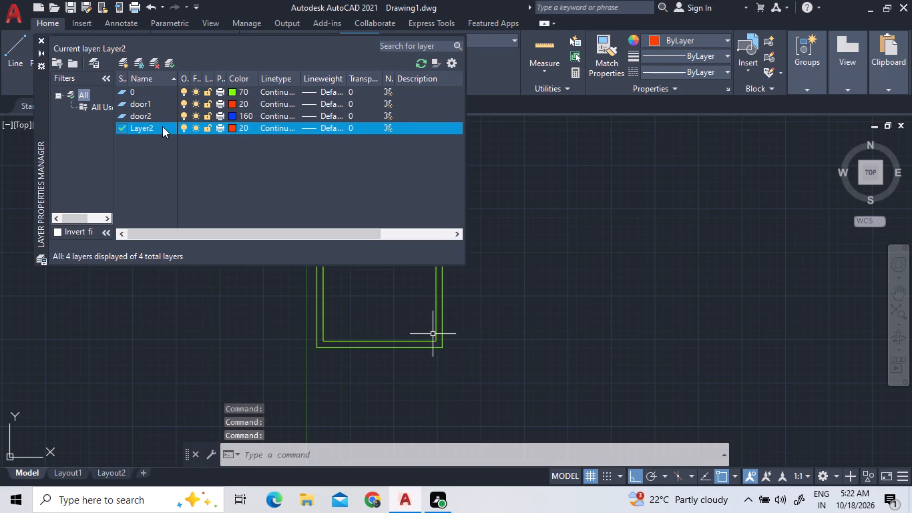
triple_click(151, 127)
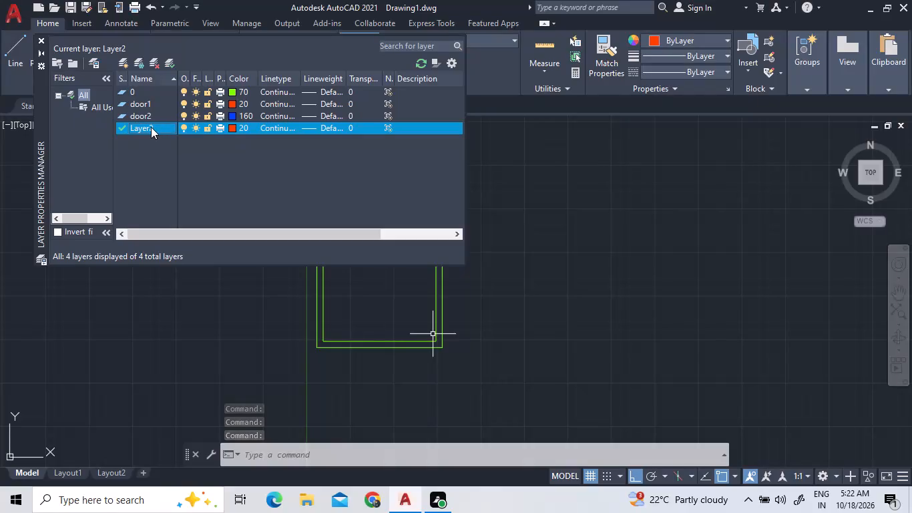
key("w")
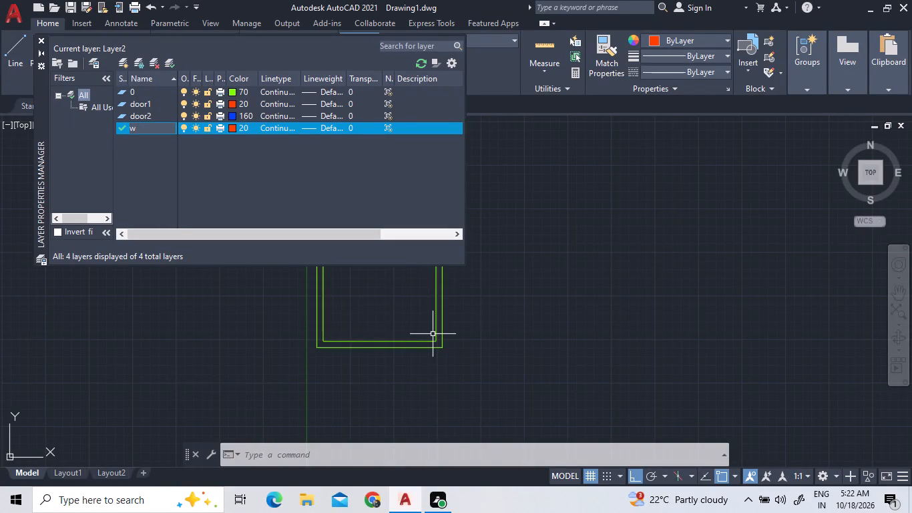
type("indow")
left_click(235, 126)
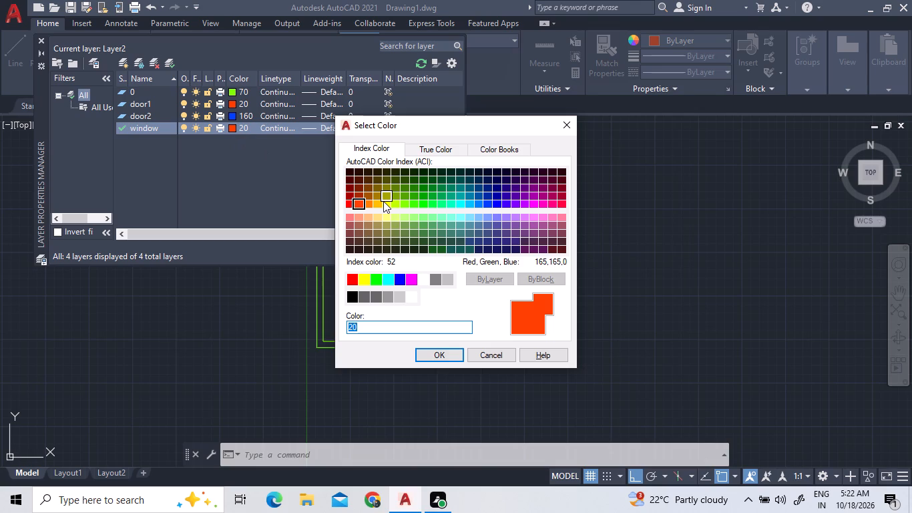
left_click(385, 205)
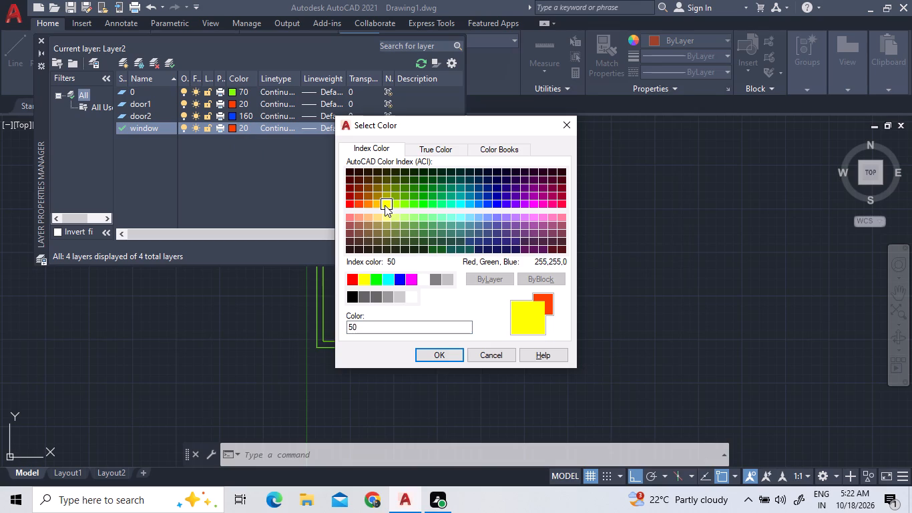
triple_click(435, 351)
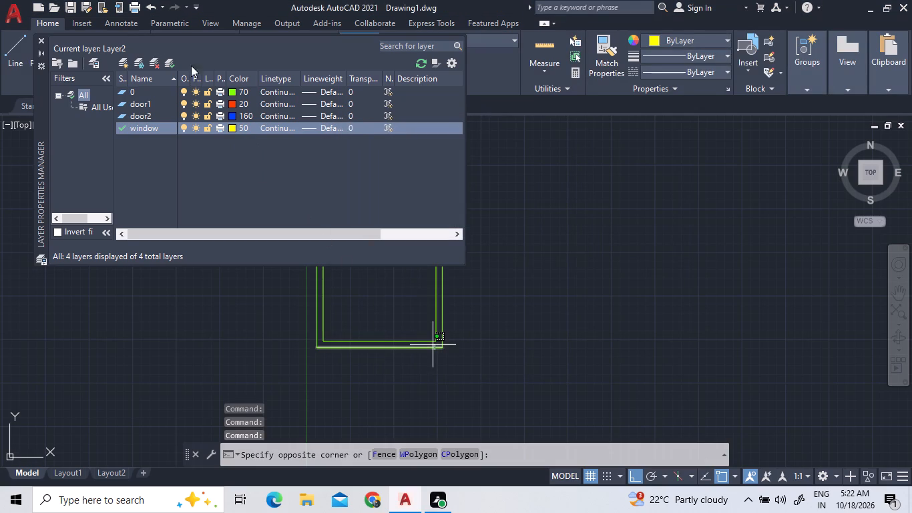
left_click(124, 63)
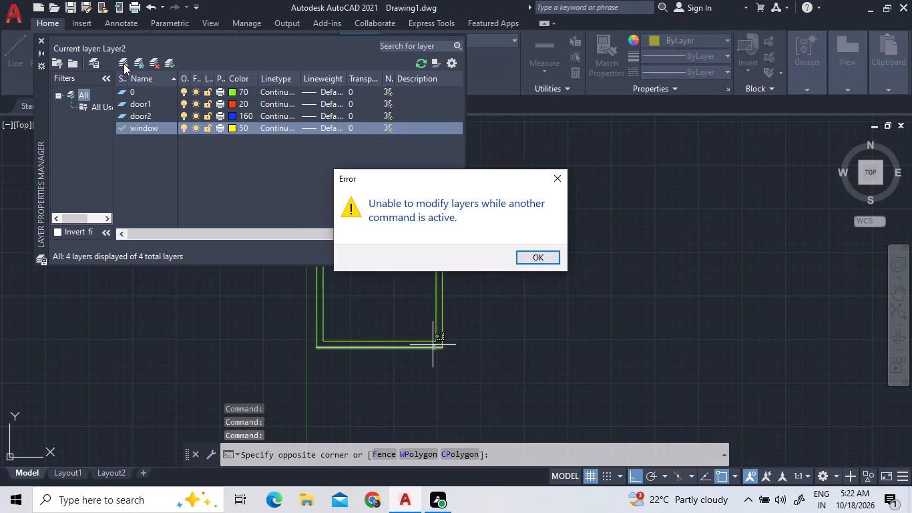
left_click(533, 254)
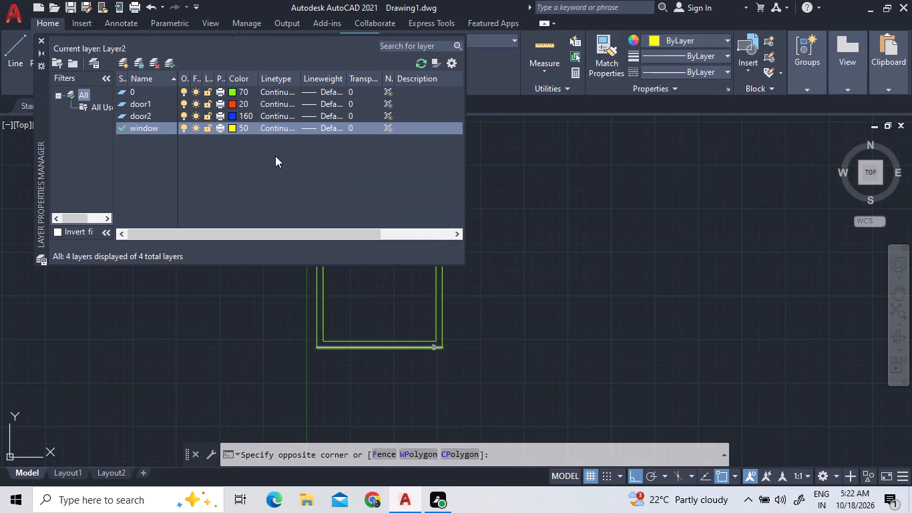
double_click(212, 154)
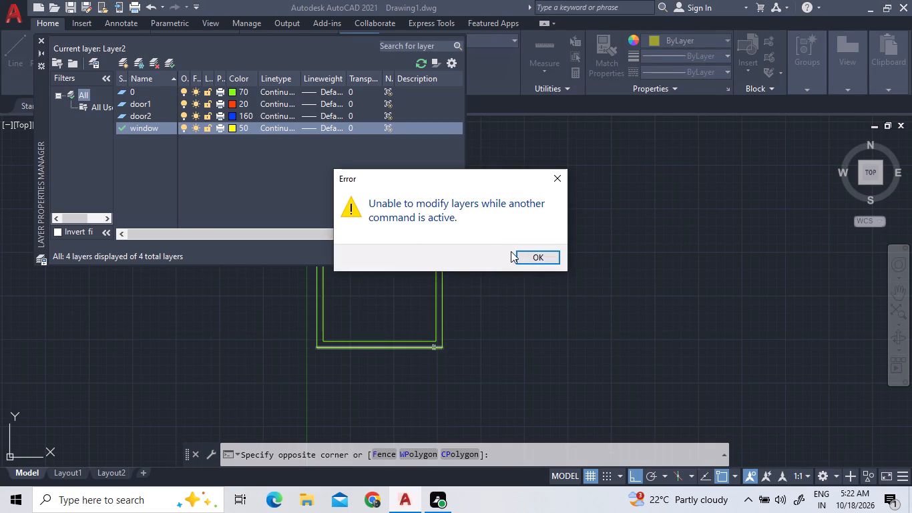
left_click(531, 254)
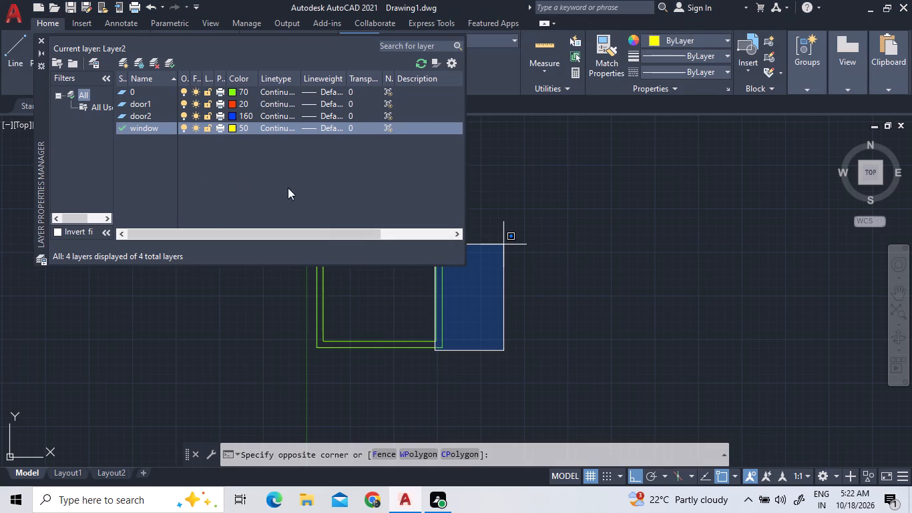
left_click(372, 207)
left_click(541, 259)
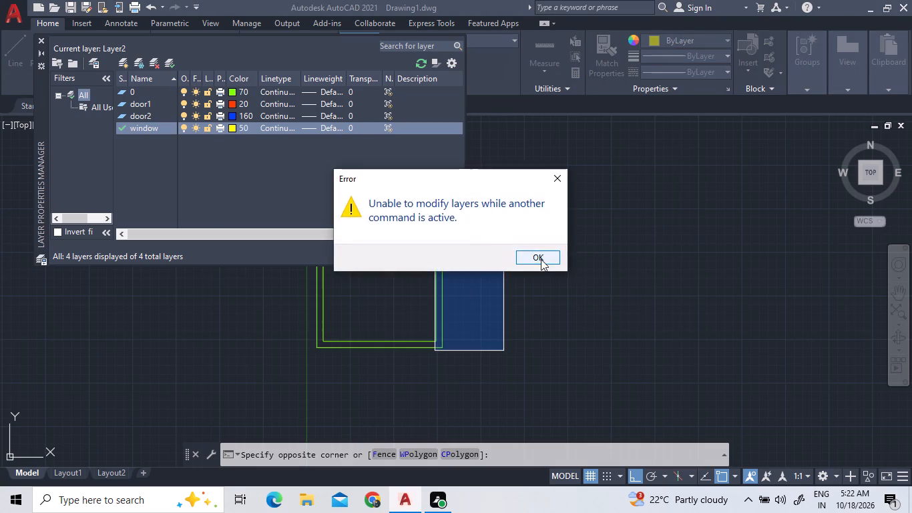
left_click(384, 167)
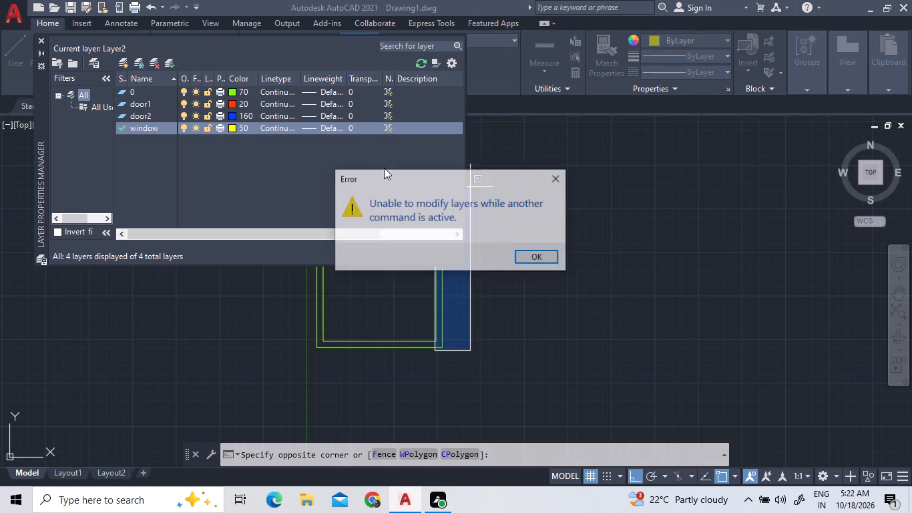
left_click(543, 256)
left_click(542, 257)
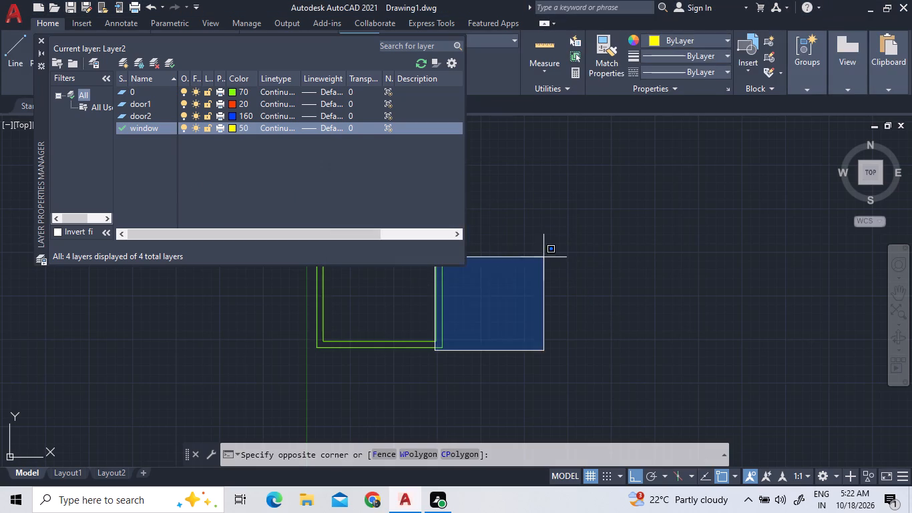
Add a new layer named ventilator and set it to the magenta index colour 210.
left_click(122, 63)
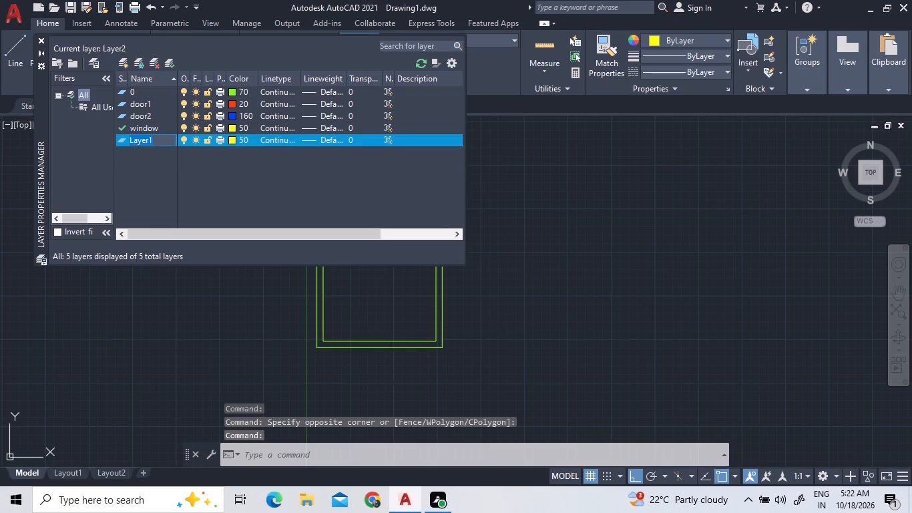
type("ventil")
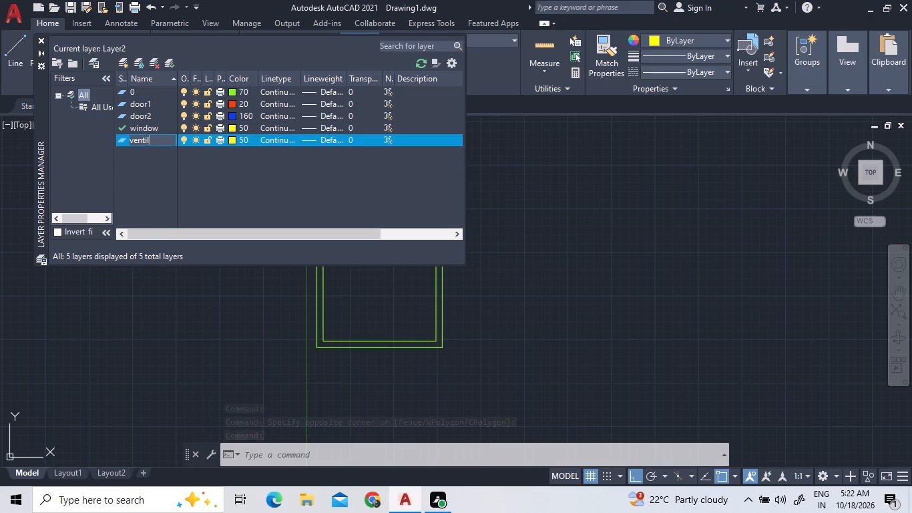
type("at")
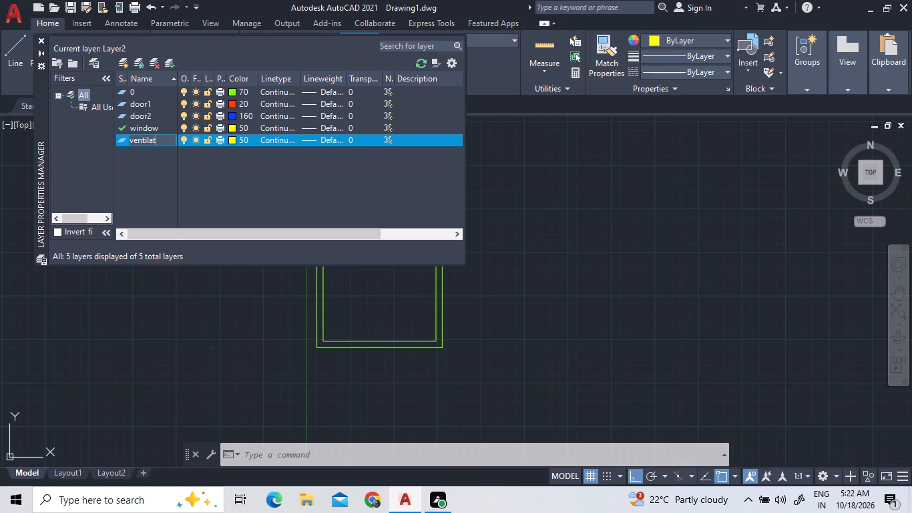
type("or")
left_click(230, 142)
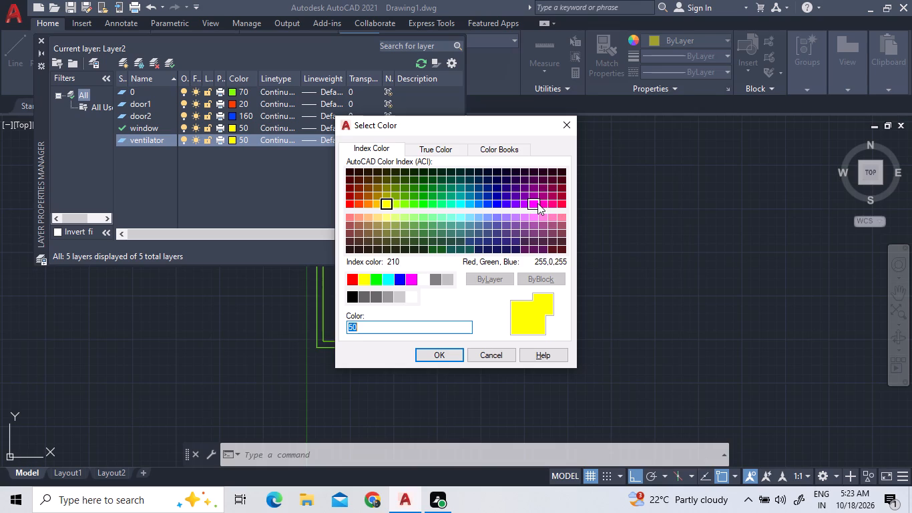
double_click(537, 203)
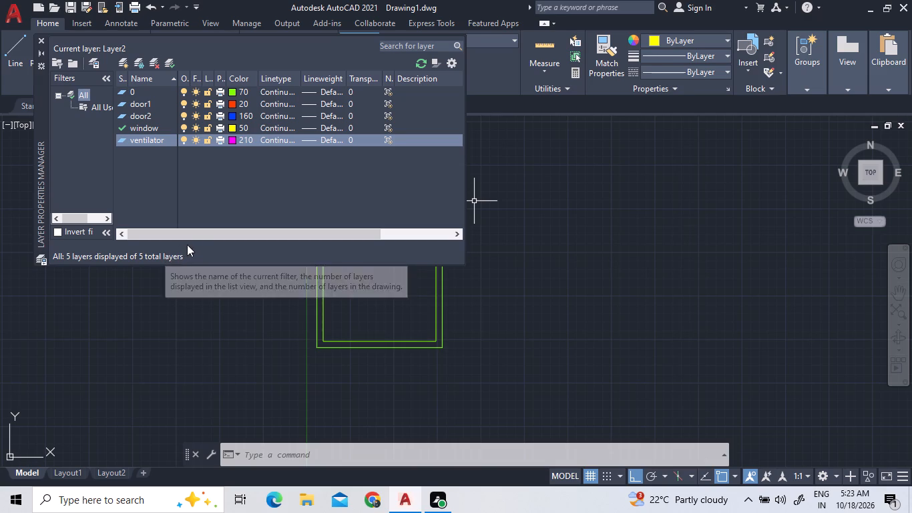
Rename the window layer as window1.
double_click(164, 130)
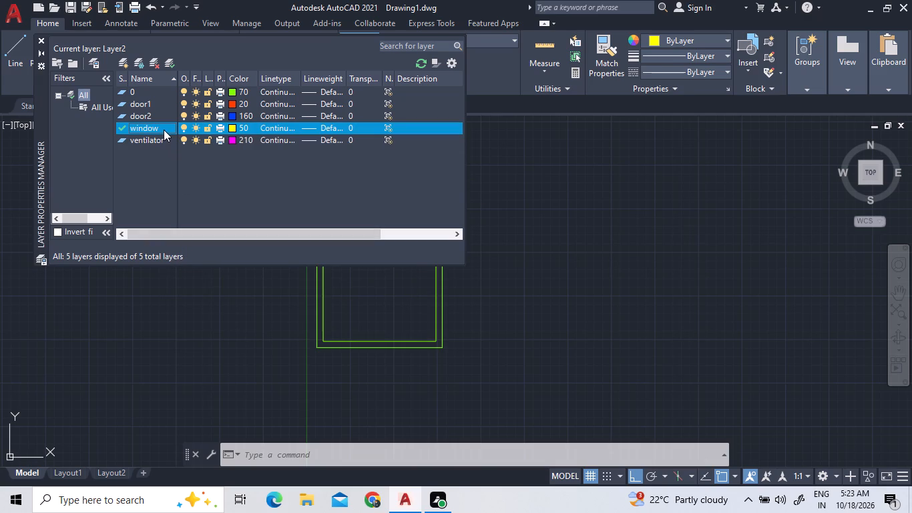
triple_click(164, 130)
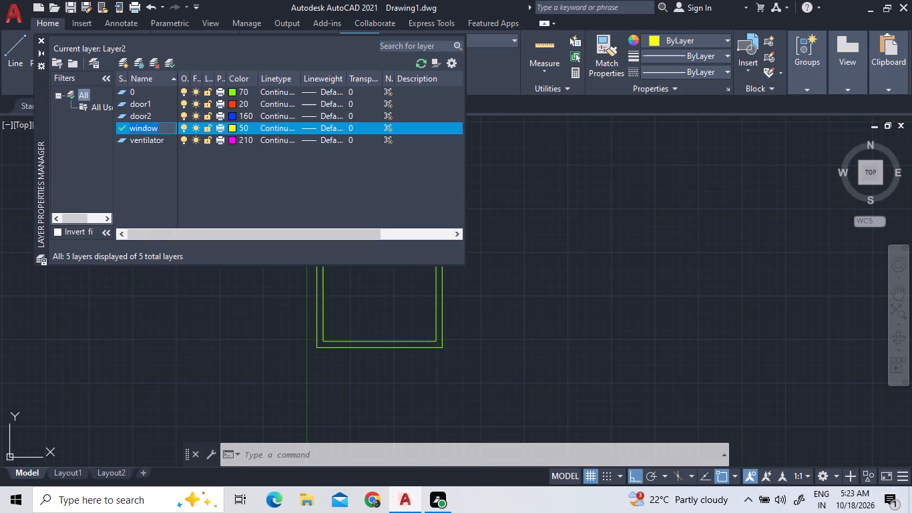
triple_click(164, 130)
key("1")
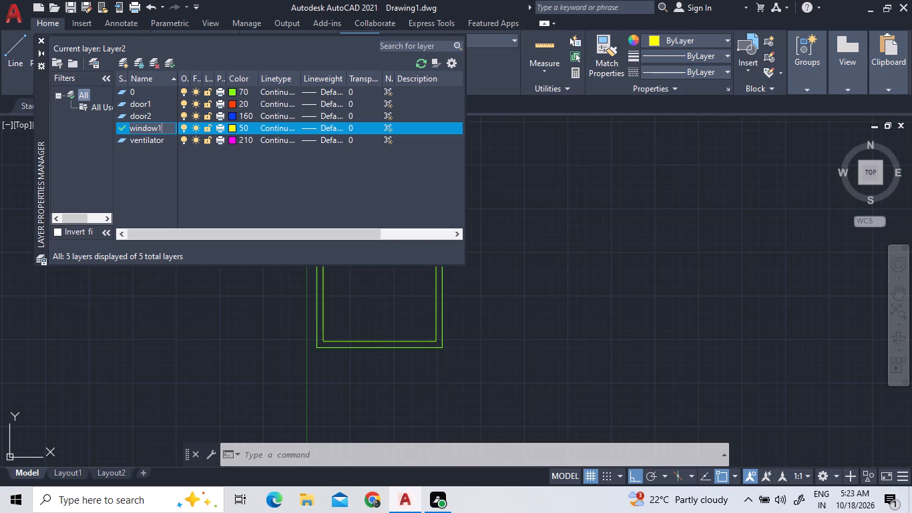
Add two new layers based on window1 and name the second one window2.
double_click(122, 64)
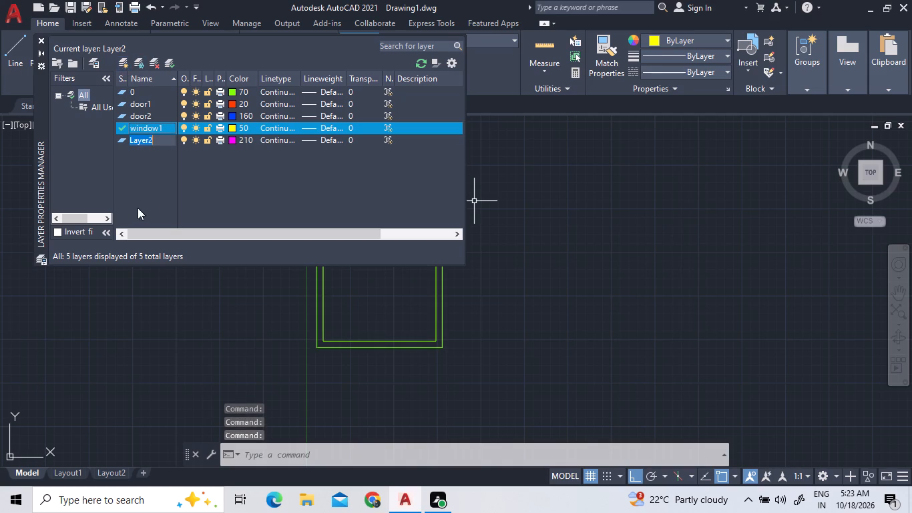
key("w")
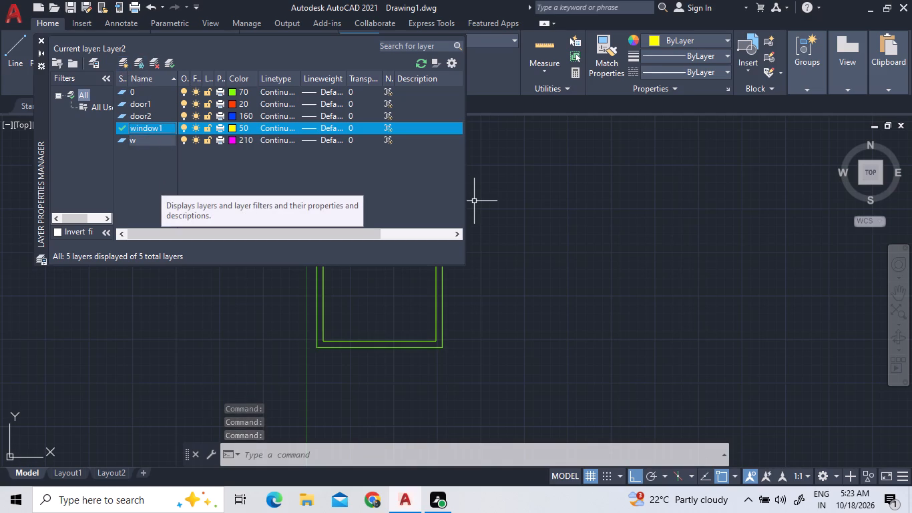
type("in")
key("d")
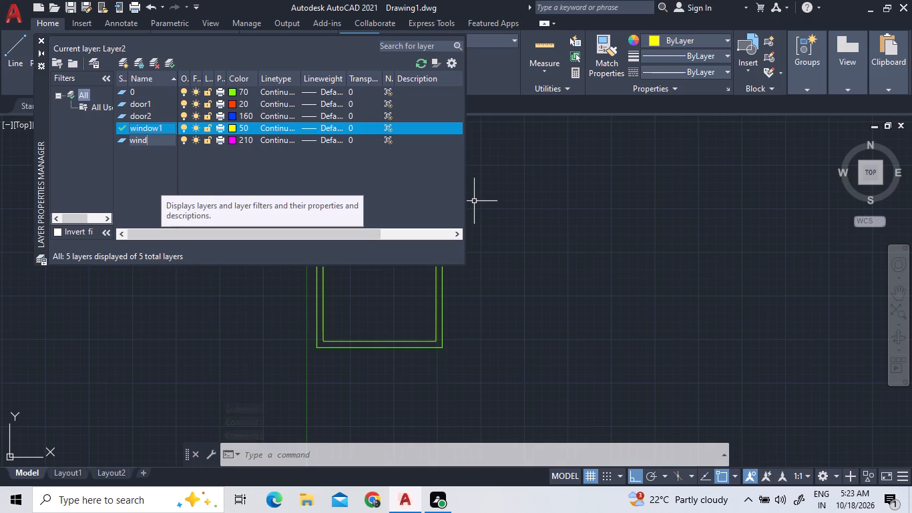
type("ow")
key("2")
left_click(175, 157)
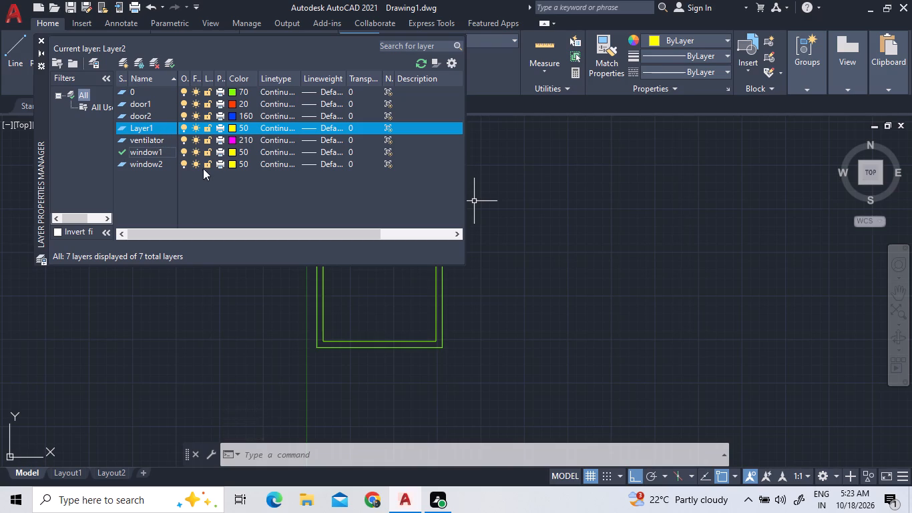
Set the window2 layer to the cyan index colour 130.
double_click(240, 165)
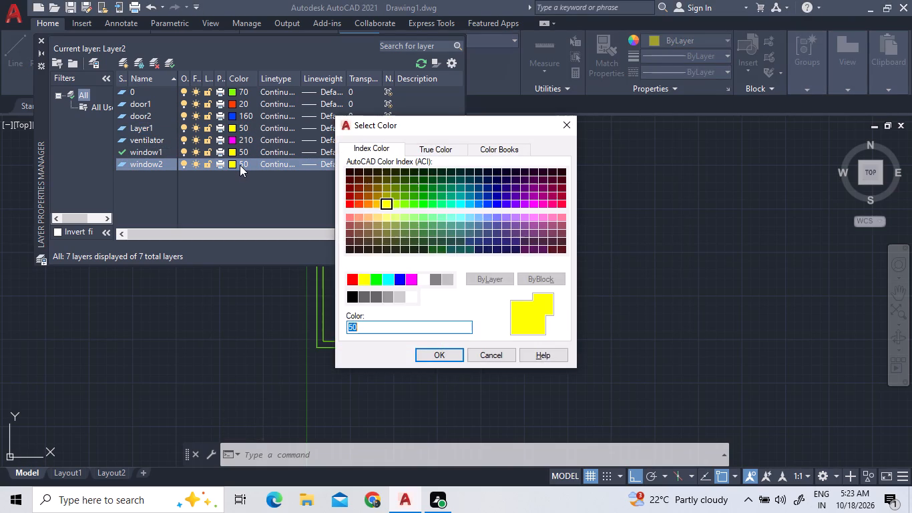
left_click(463, 207)
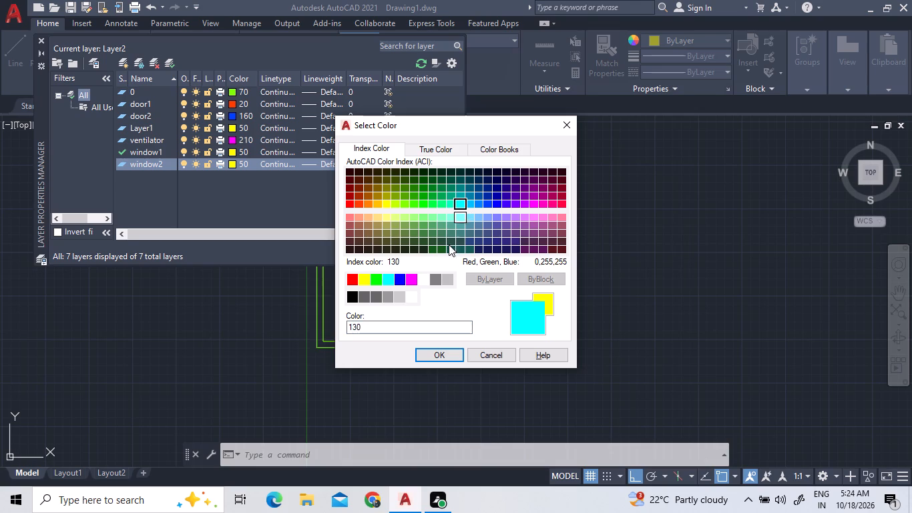
left_click(425, 357)
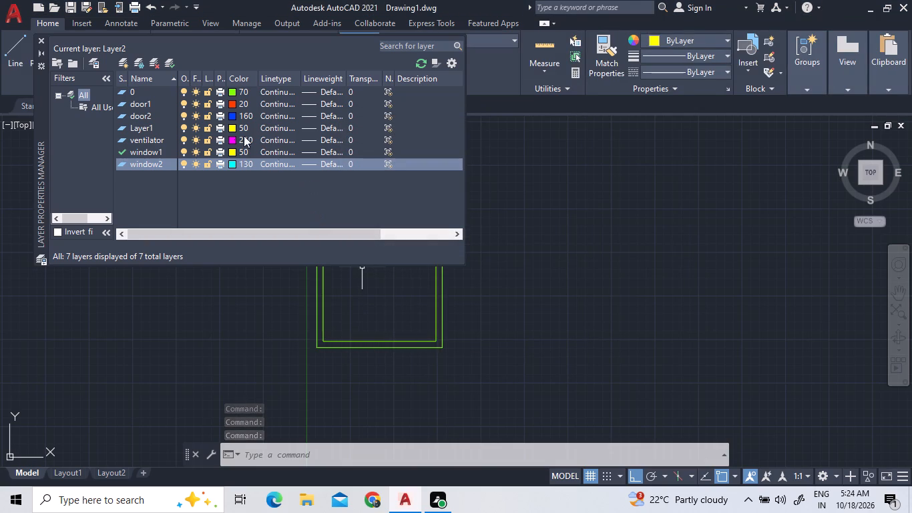
Rename the ventilator layer as ventilator1.
left_click(158, 140)
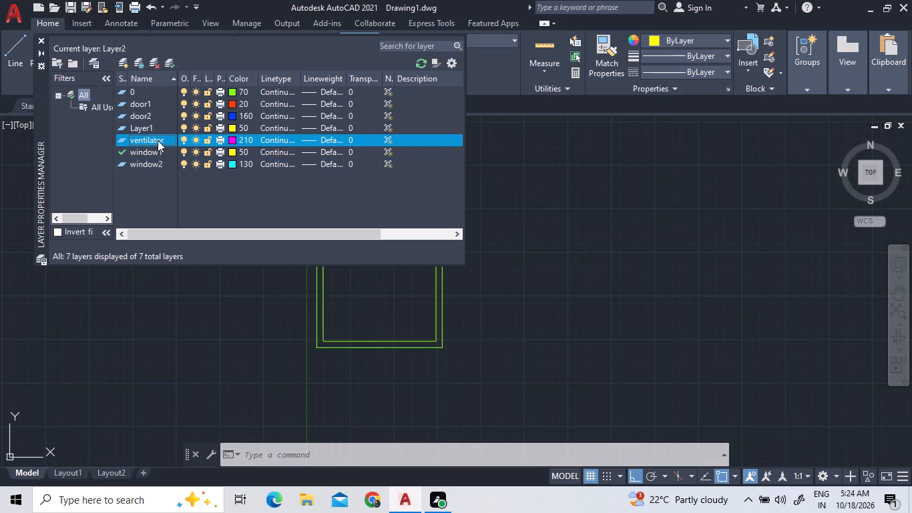
left_click(162, 143)
double_click(163, 142)
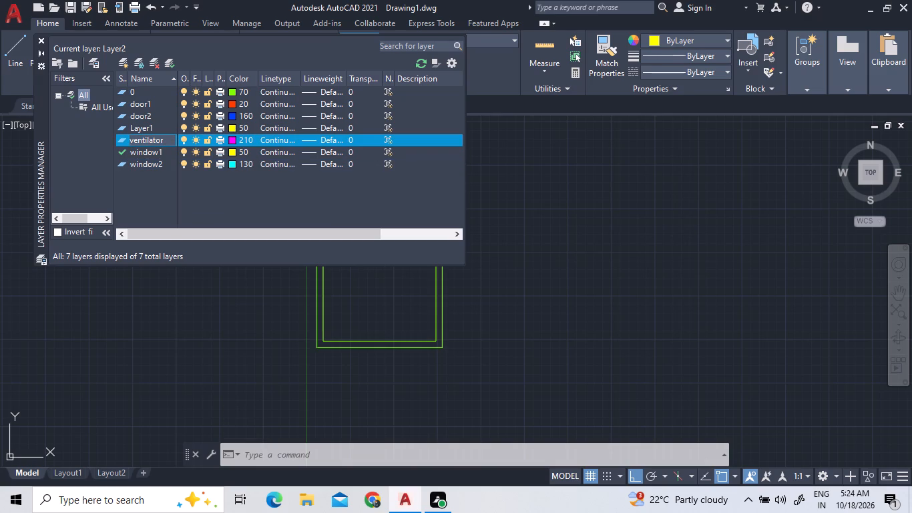
left_click(163, 142)
key("1")
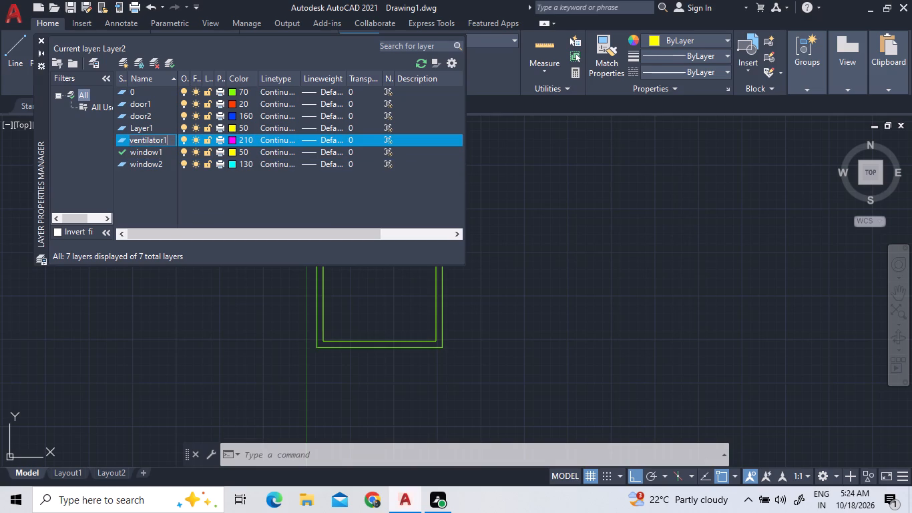
Make Layer1 current, rename it ventilator2, and set it to the dark olive index colour 58.
left_click(166, 125)
triple_click(166, 125)
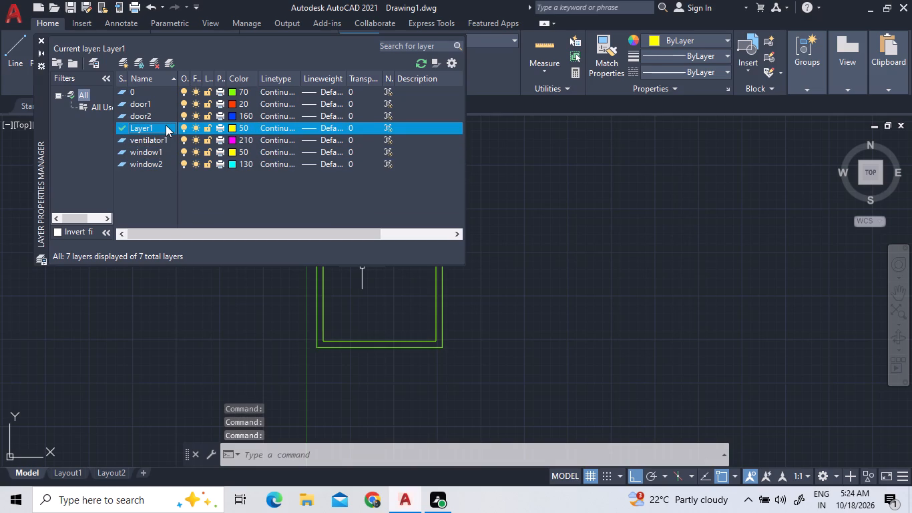
double_click(166, 125)
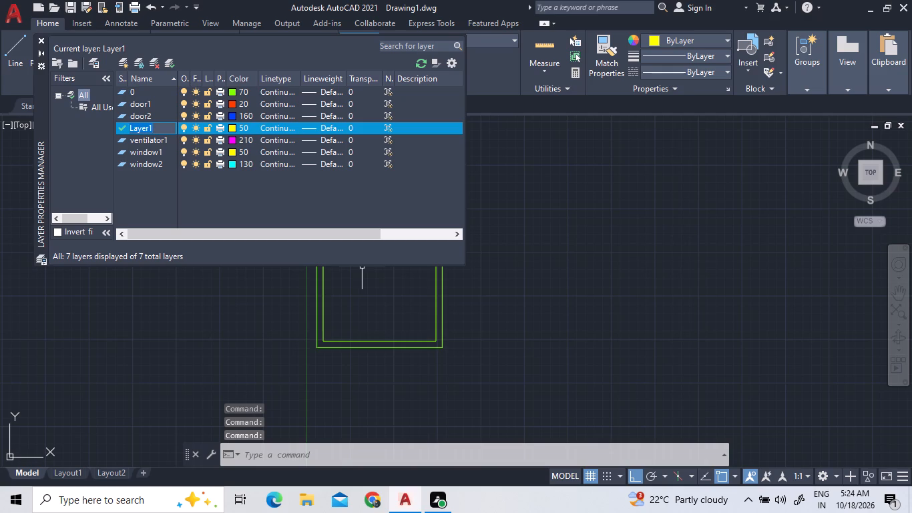
key("BackSpace")
type("ve")
type("ntila")
type("tor2")
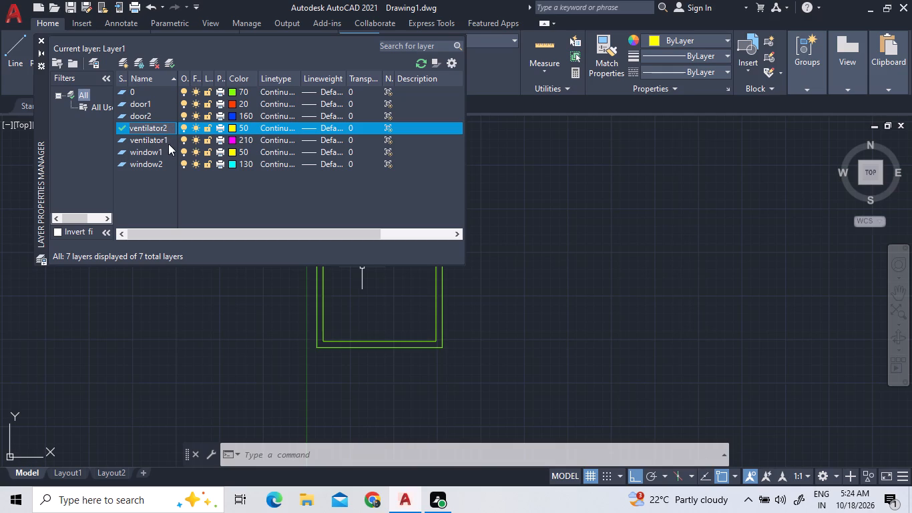
double_click(237, 130)
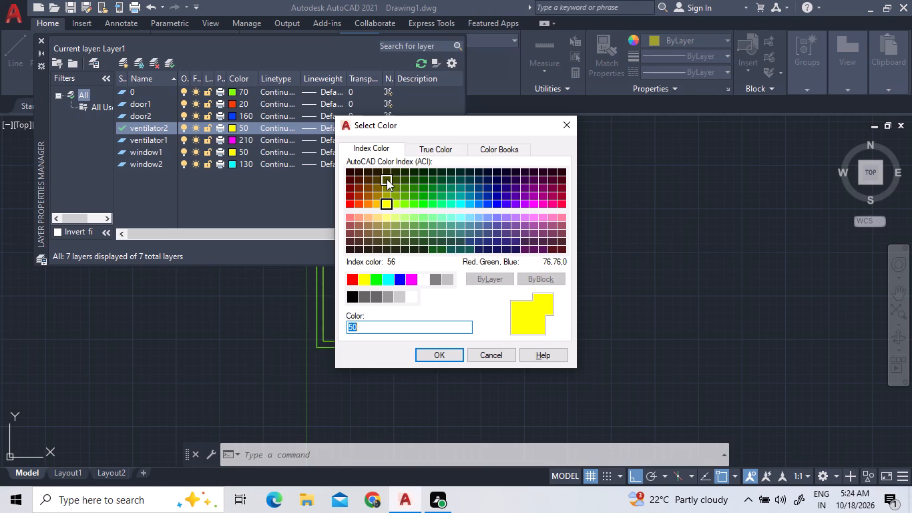
left_click(387, 172)
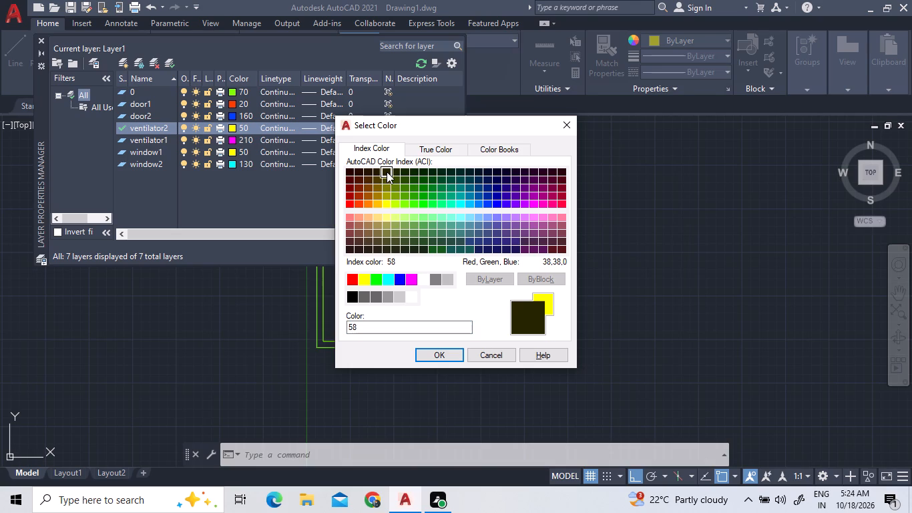
double_click(429, 352)
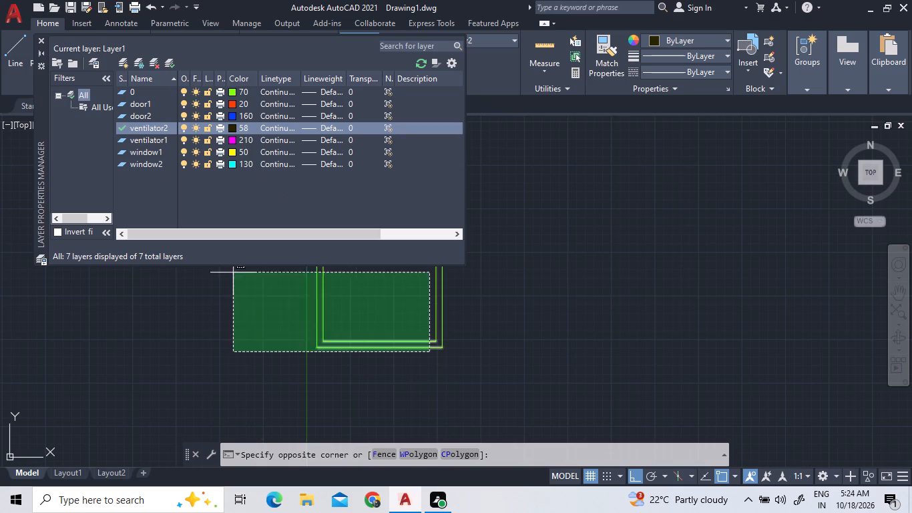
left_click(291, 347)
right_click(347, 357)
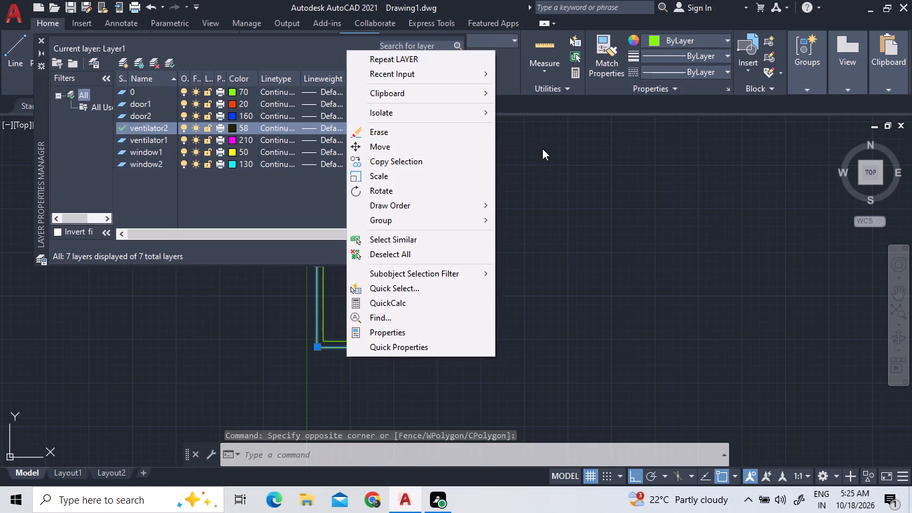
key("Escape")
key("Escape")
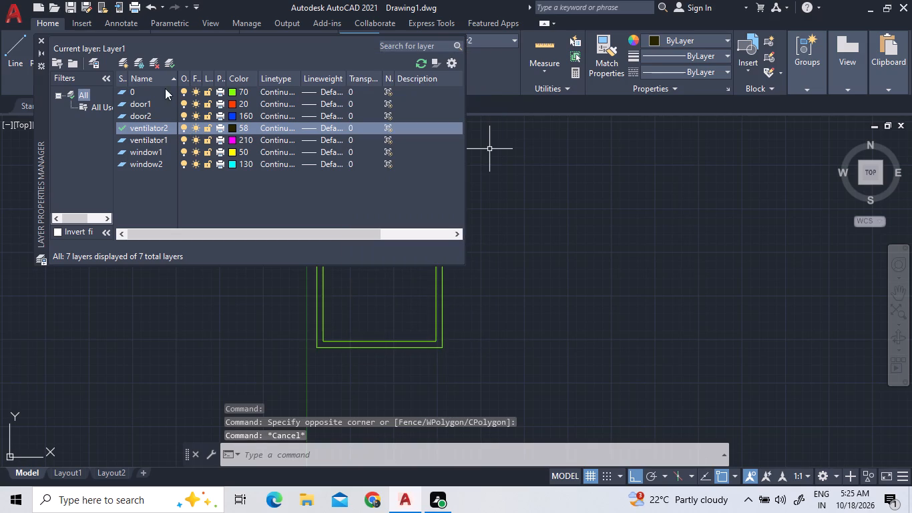
Add a new layer named text and set it to the red index colour 240.
left_click(124, 64)
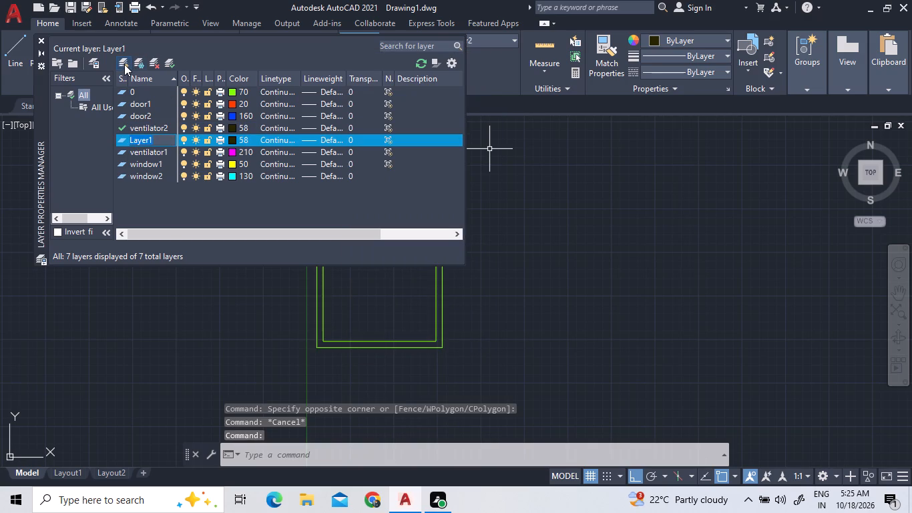
type("text")
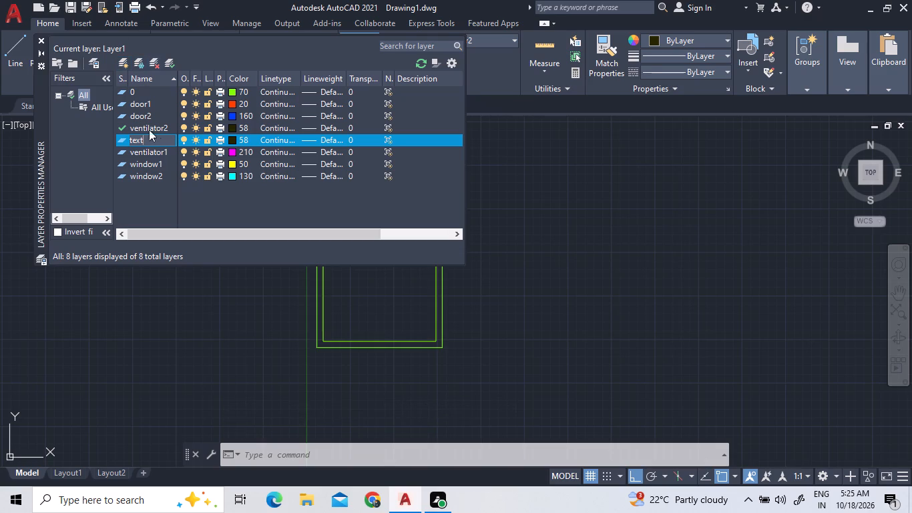
double_click(230, 140)
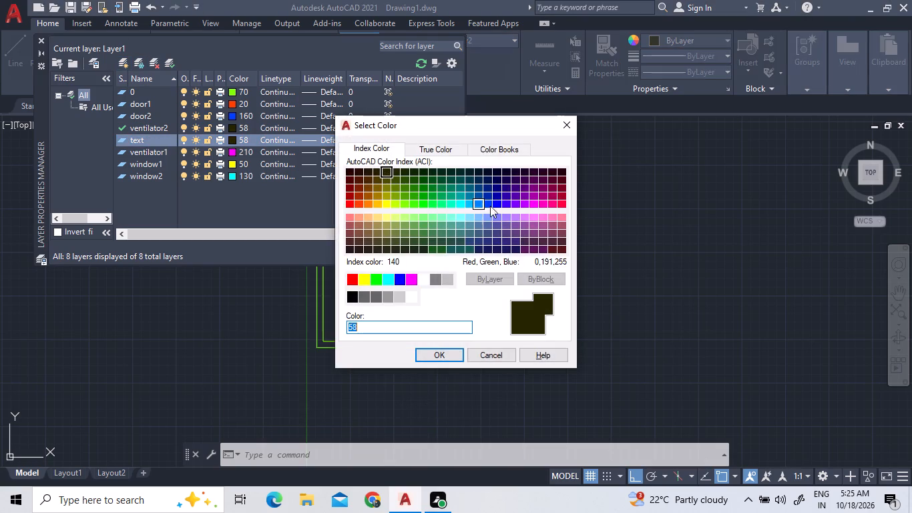
double_click(567, 203)
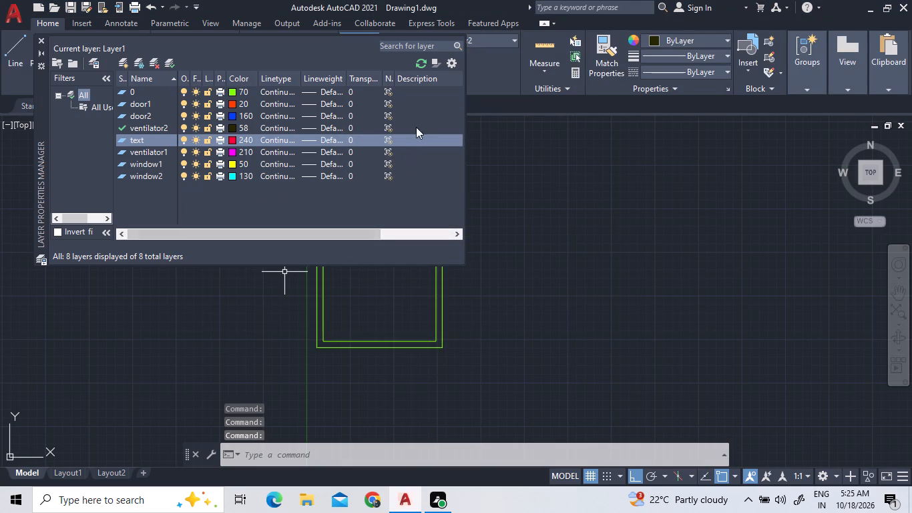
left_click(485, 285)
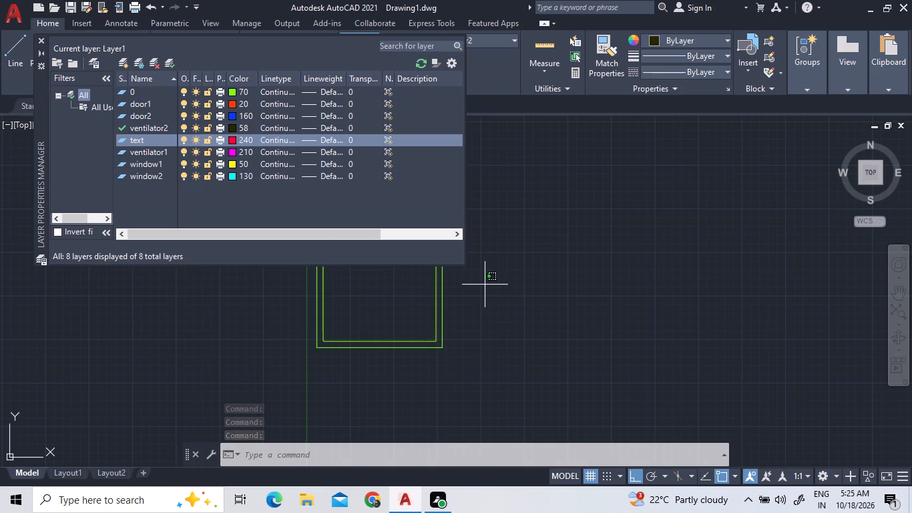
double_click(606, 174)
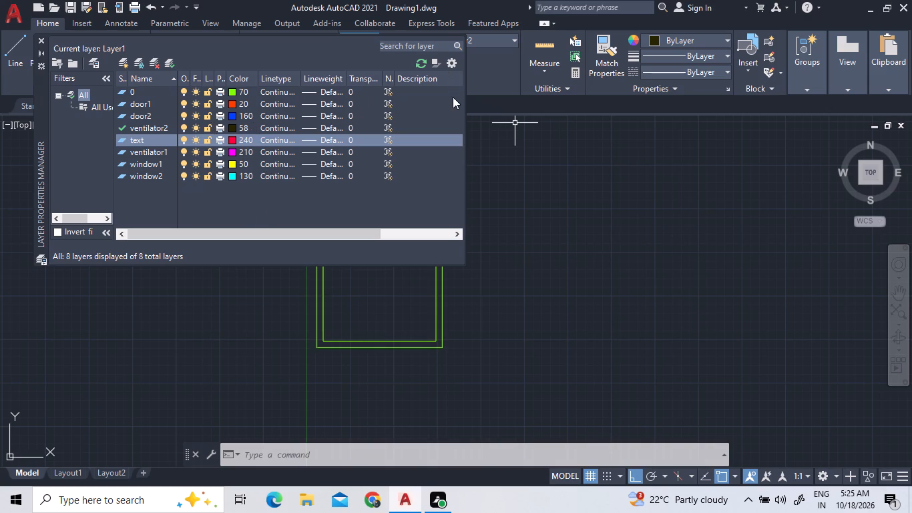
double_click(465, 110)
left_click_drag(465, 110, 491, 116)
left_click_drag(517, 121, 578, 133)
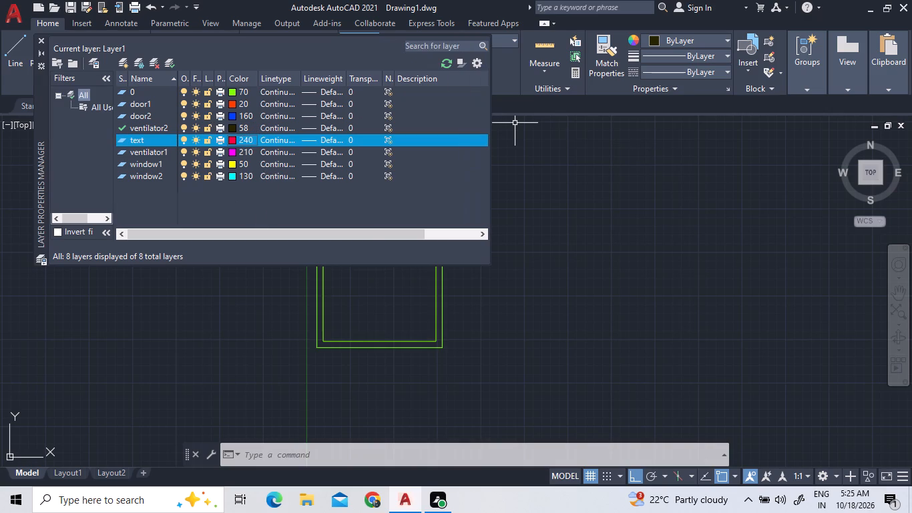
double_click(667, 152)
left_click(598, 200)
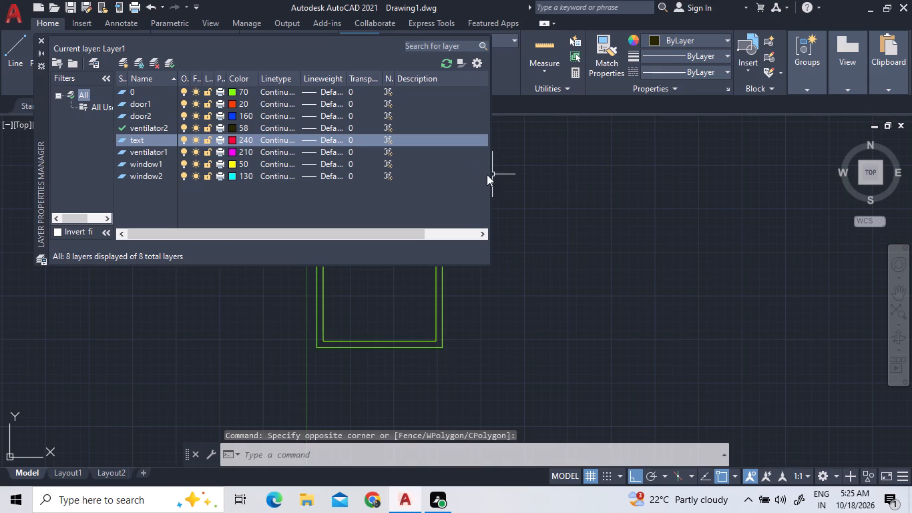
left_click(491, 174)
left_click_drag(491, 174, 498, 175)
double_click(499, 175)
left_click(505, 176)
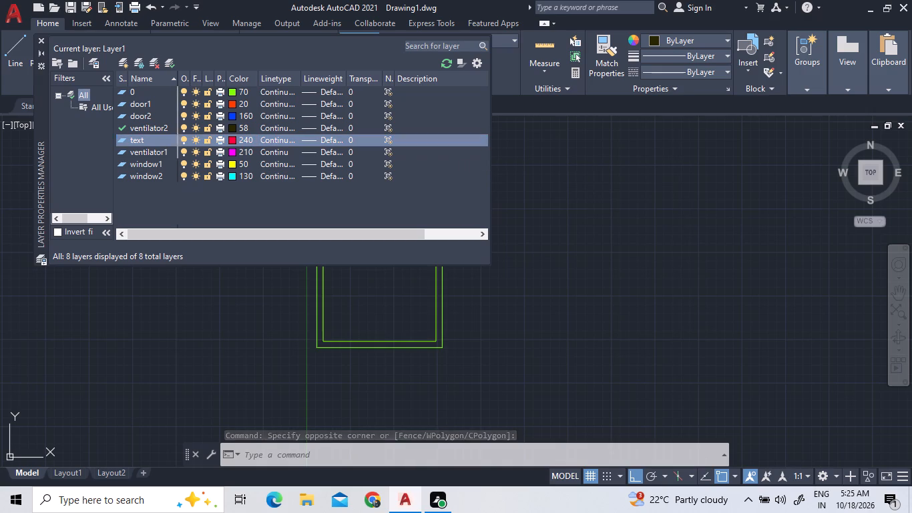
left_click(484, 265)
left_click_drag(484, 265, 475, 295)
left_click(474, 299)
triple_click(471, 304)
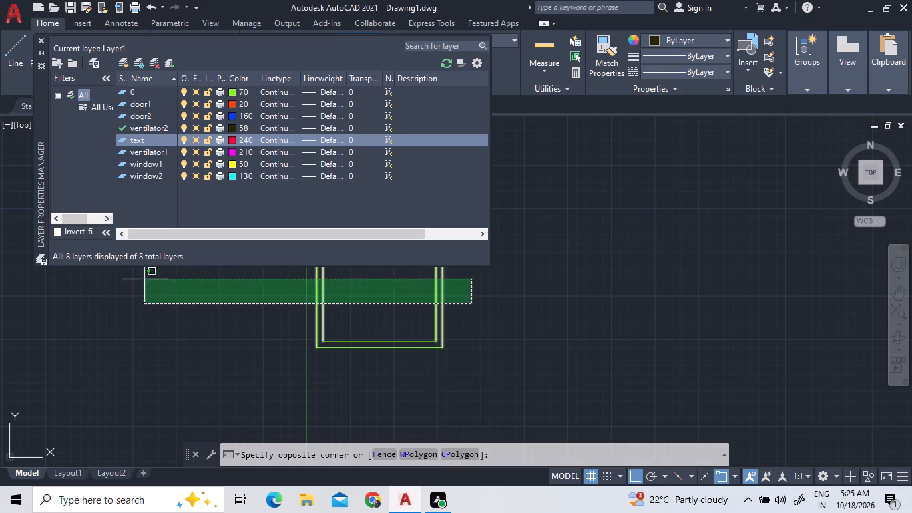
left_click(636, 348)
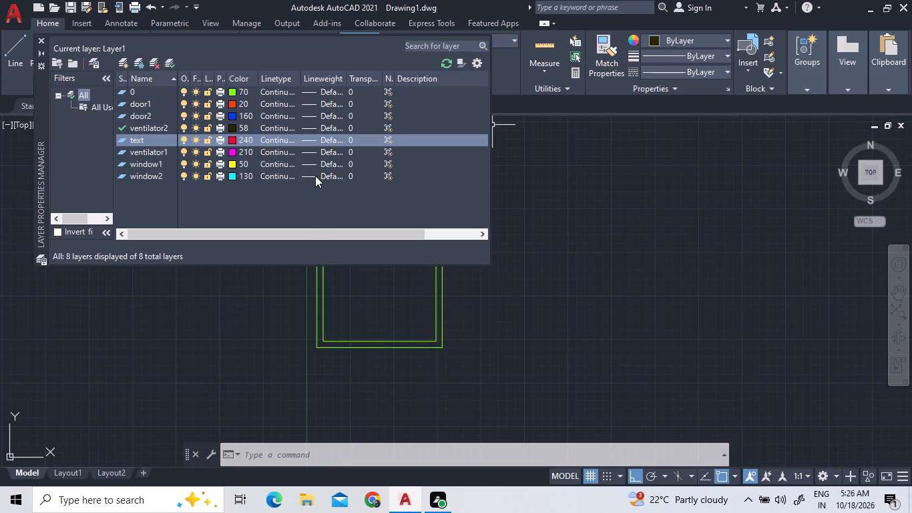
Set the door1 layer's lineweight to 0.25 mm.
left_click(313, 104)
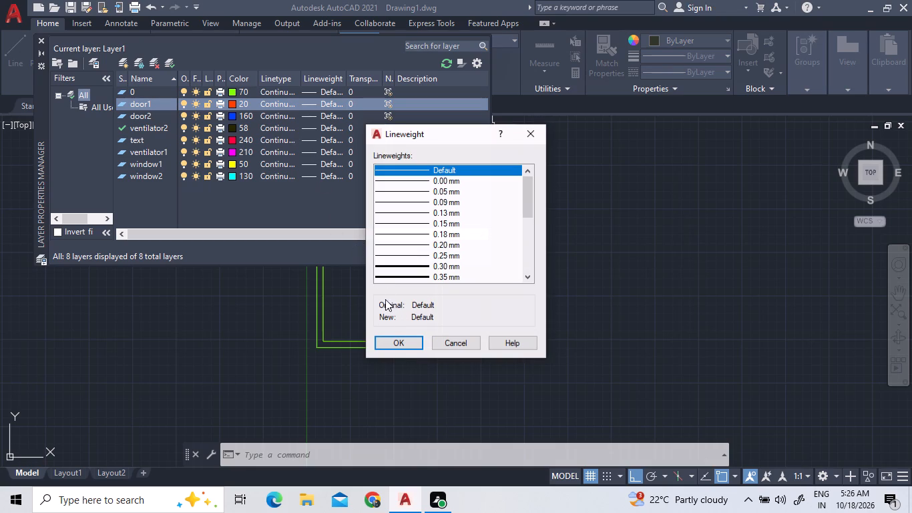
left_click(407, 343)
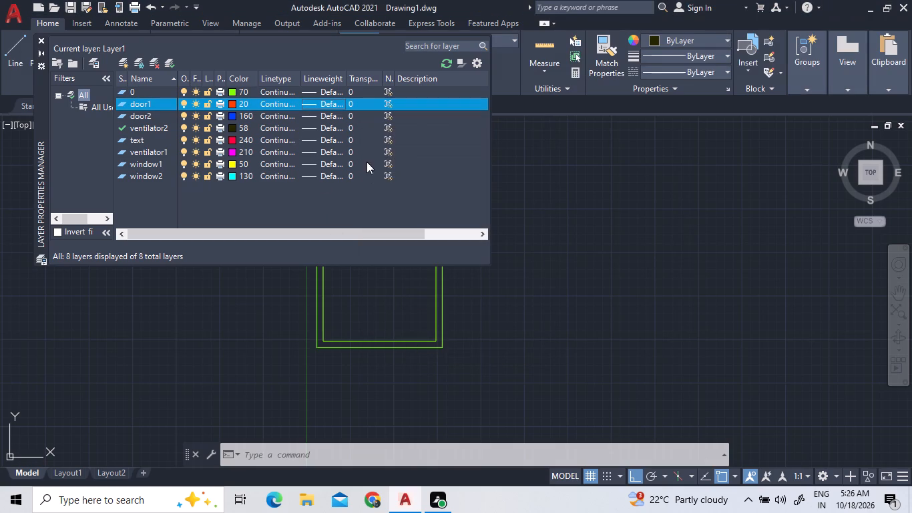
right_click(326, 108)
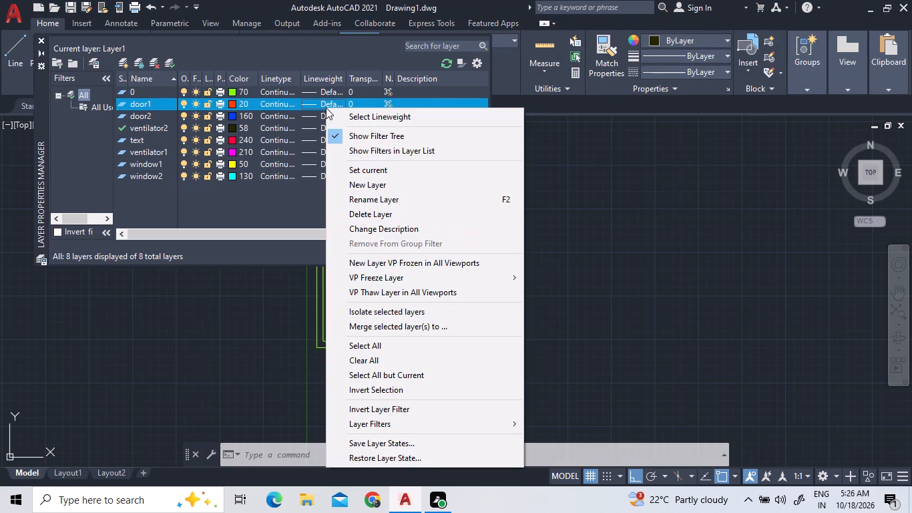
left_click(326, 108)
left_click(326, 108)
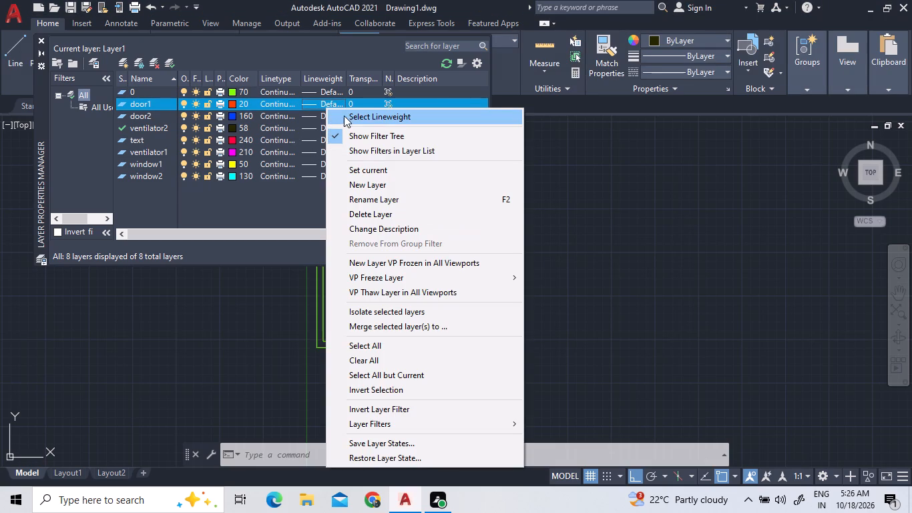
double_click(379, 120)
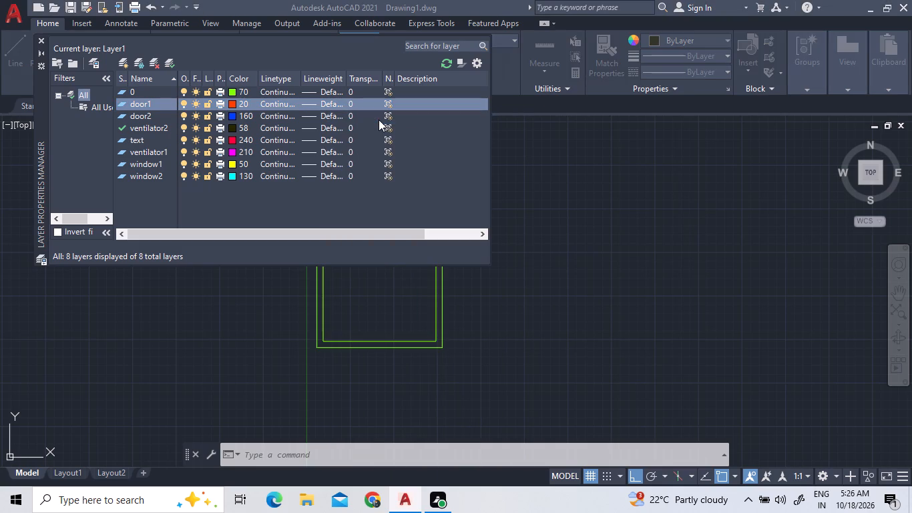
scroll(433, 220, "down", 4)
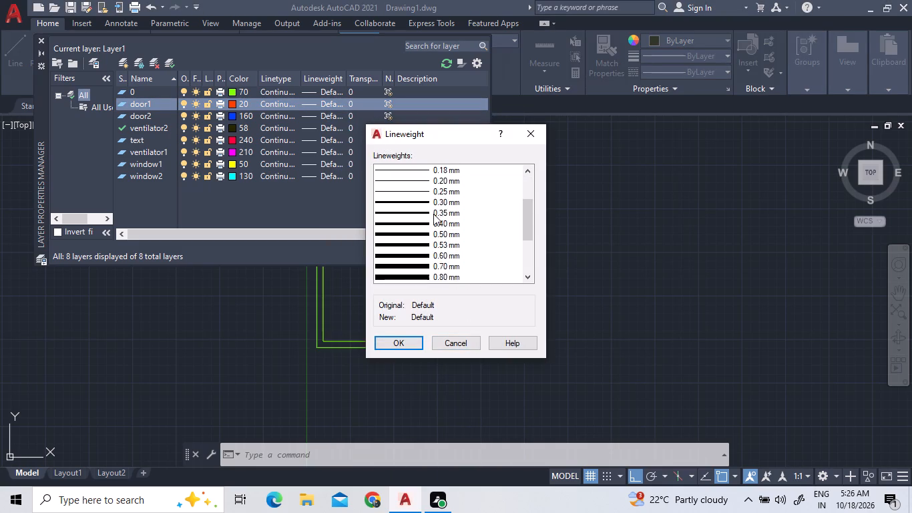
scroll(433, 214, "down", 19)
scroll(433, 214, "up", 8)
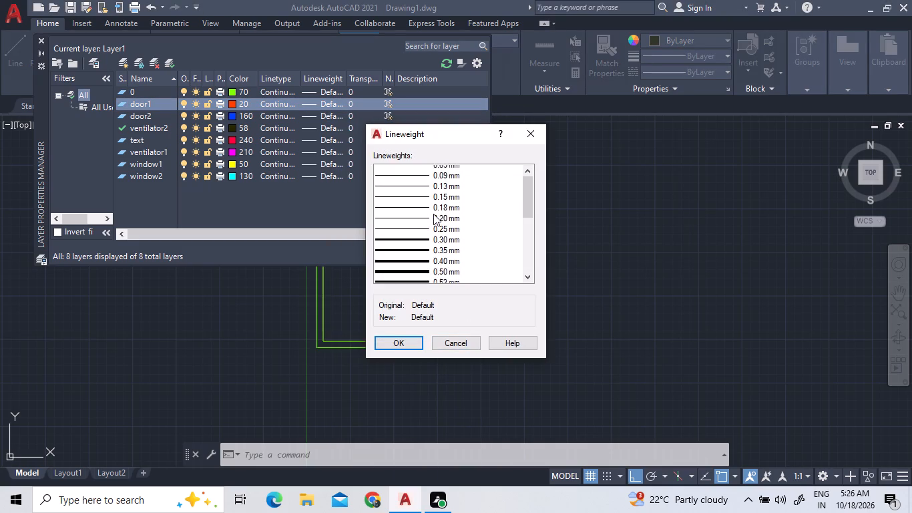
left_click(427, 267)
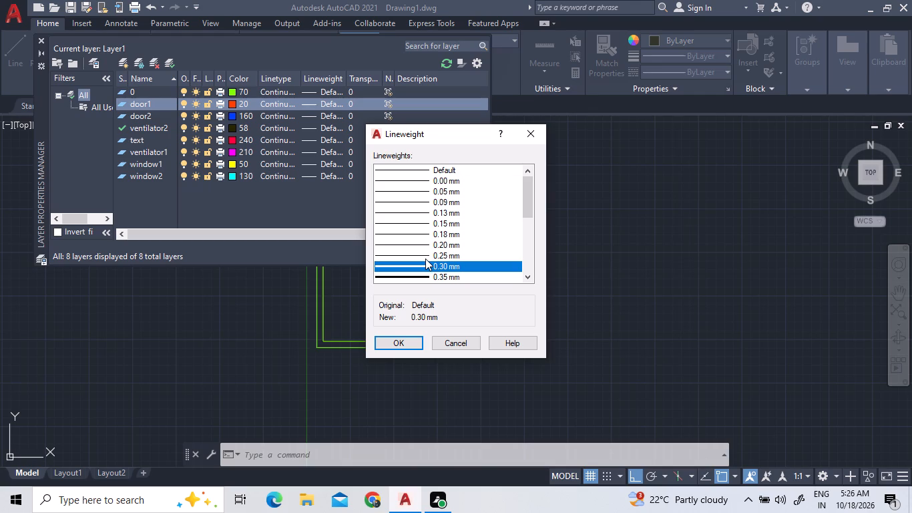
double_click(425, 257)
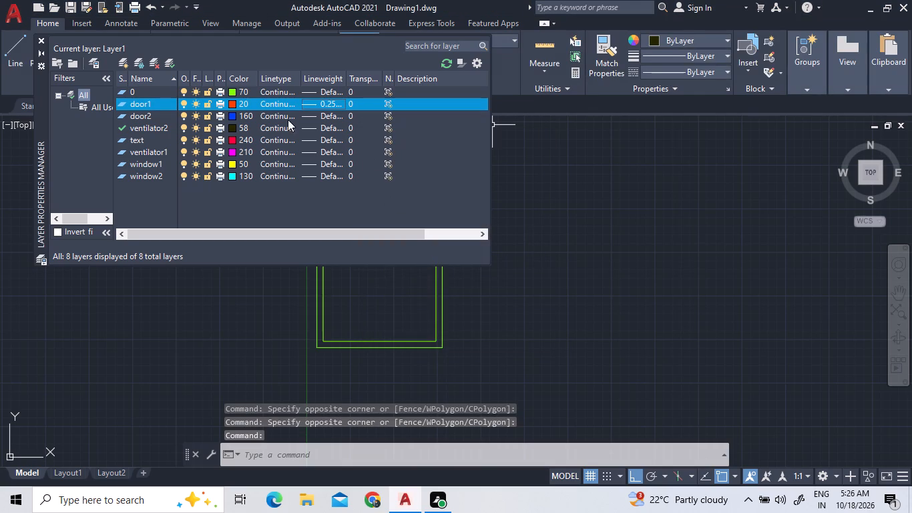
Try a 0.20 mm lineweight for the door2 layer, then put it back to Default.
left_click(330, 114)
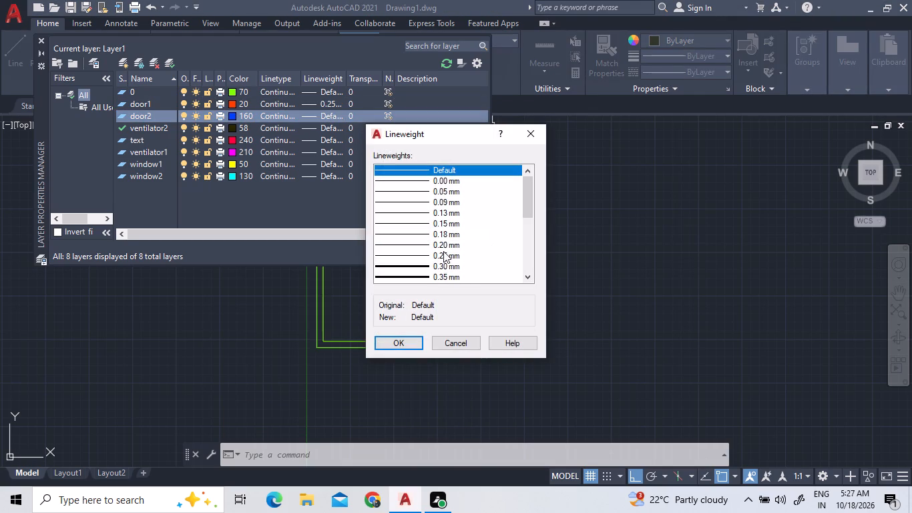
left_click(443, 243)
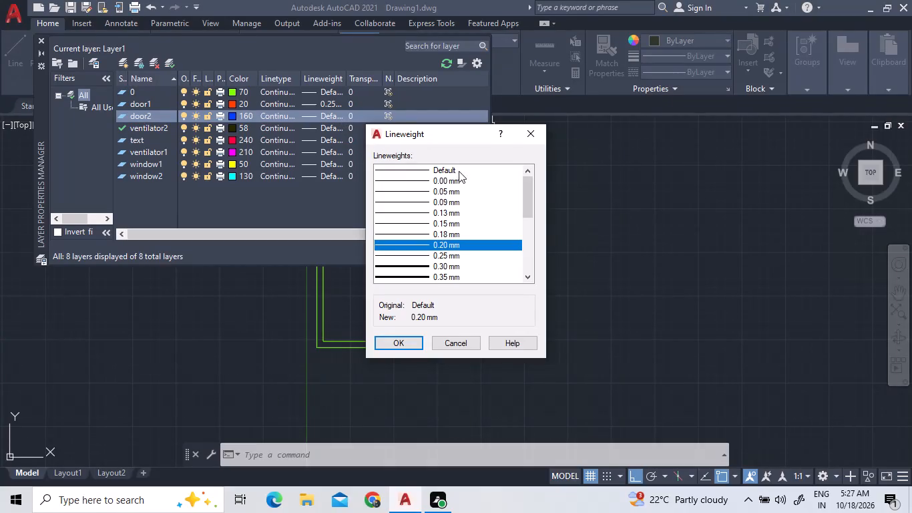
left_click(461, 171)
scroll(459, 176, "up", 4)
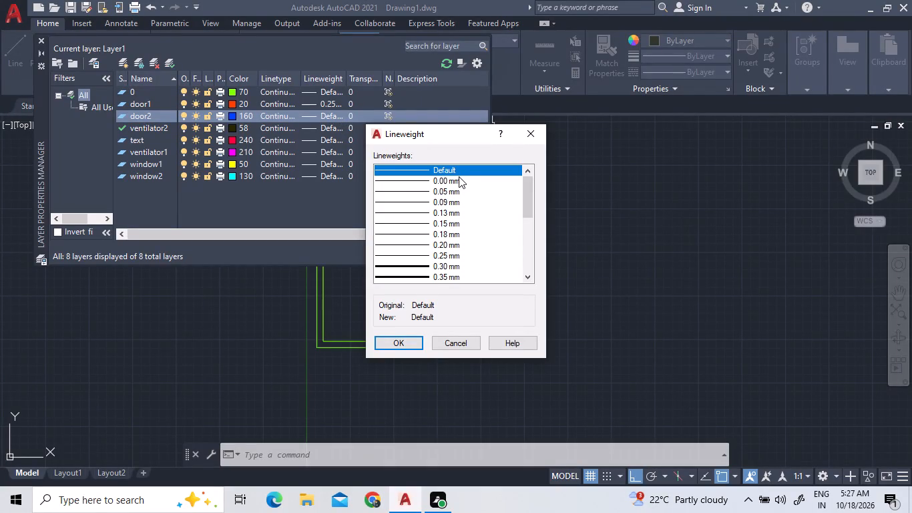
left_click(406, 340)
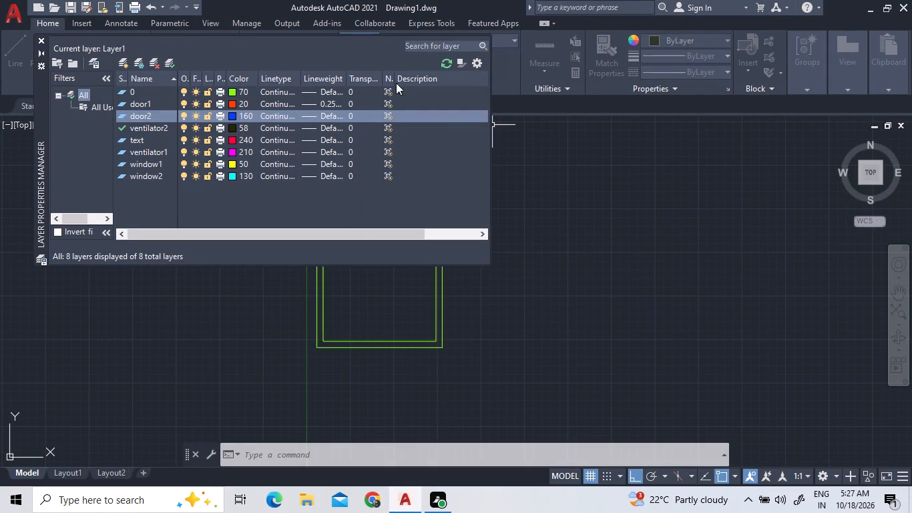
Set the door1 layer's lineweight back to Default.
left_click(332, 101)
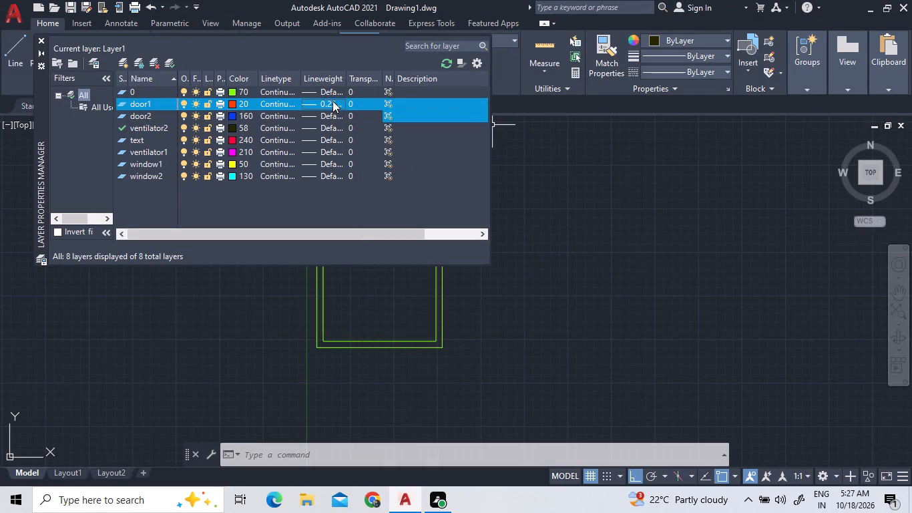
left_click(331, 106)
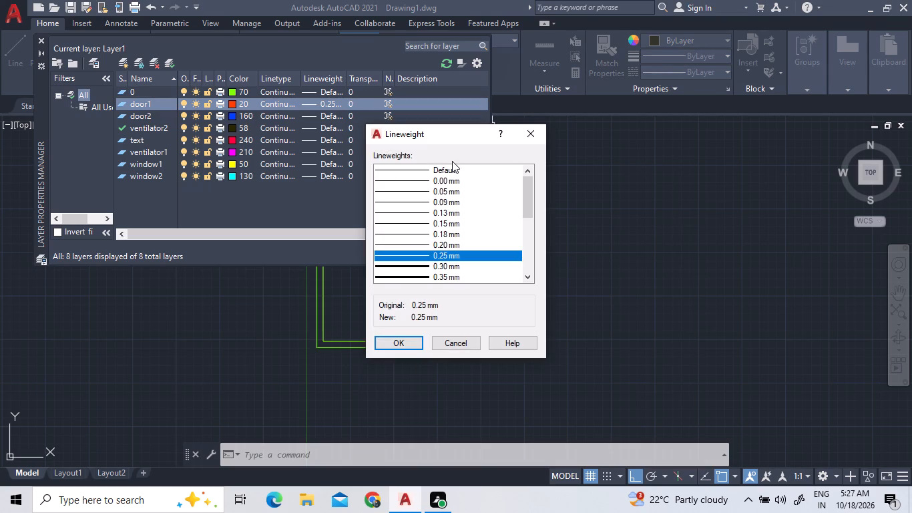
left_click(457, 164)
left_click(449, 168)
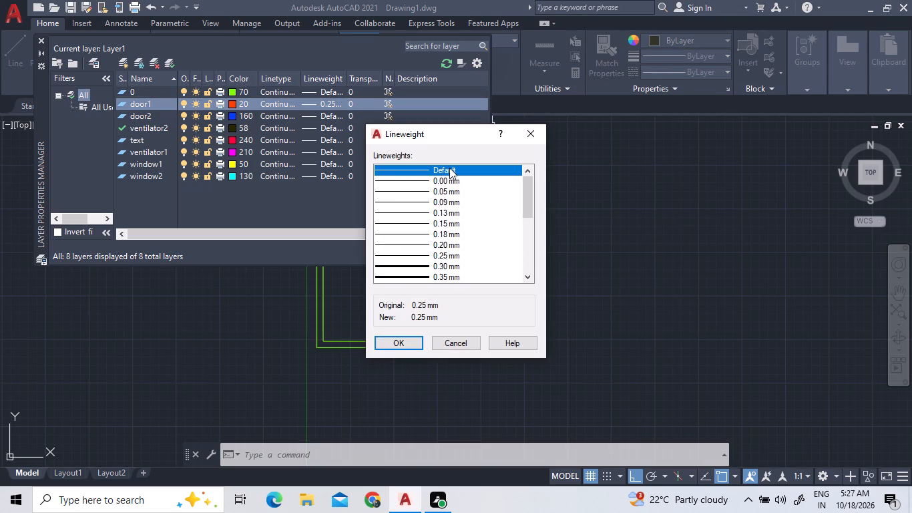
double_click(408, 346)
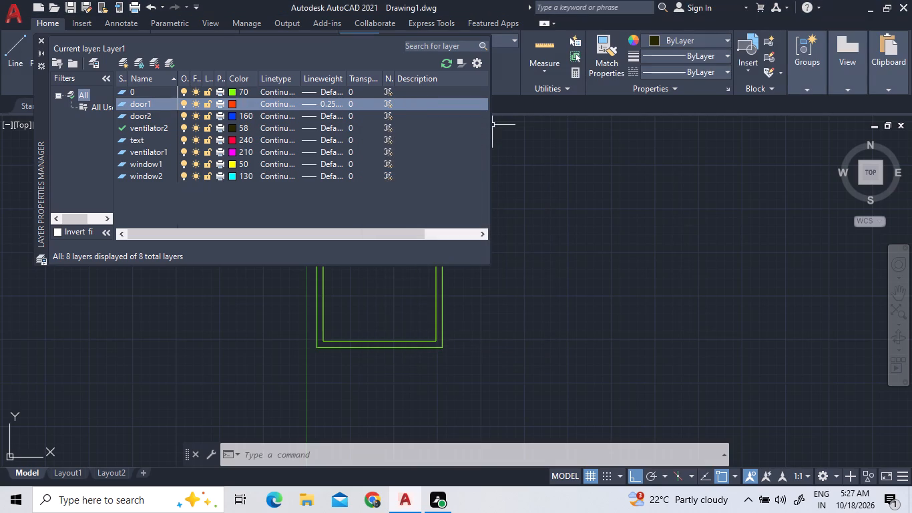
Close the layer manager and add a vertical linear dimension to the inner wall outline's left side, placed outside the room.
left_click(39, 41)
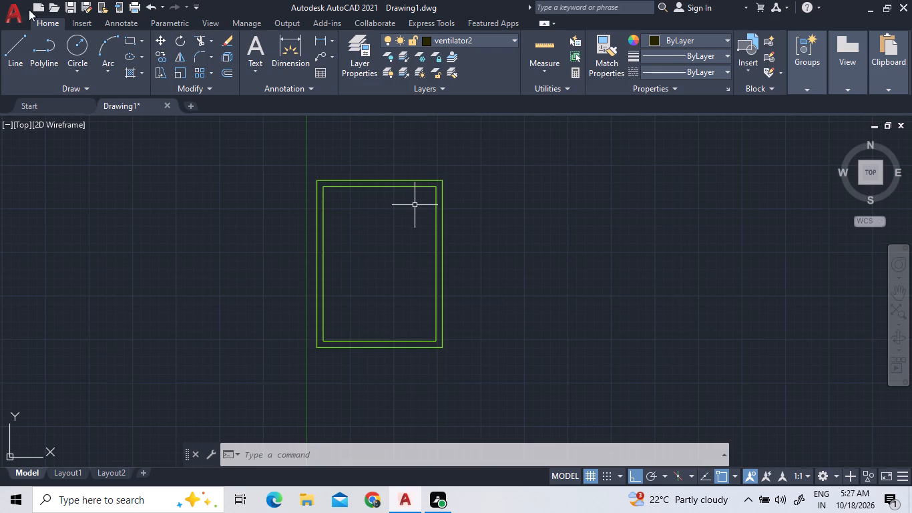
left_click(231, 69)
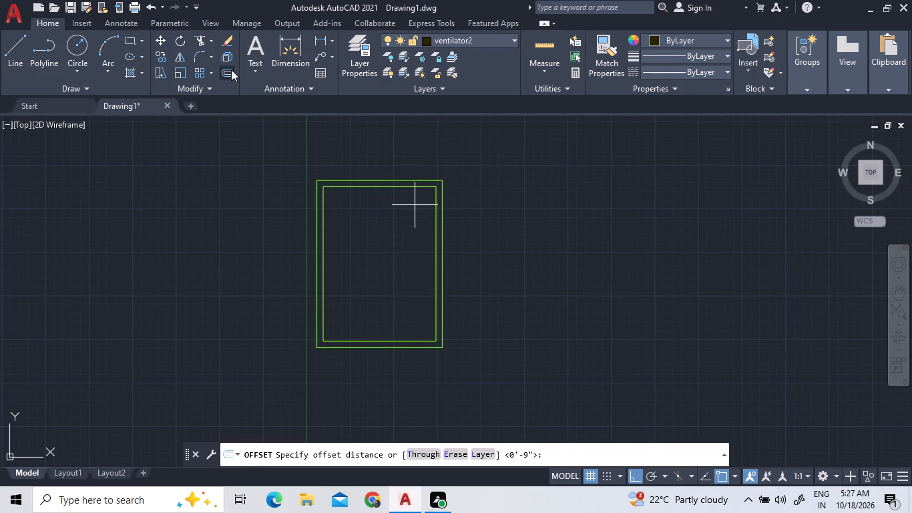
left_click(318, 43)
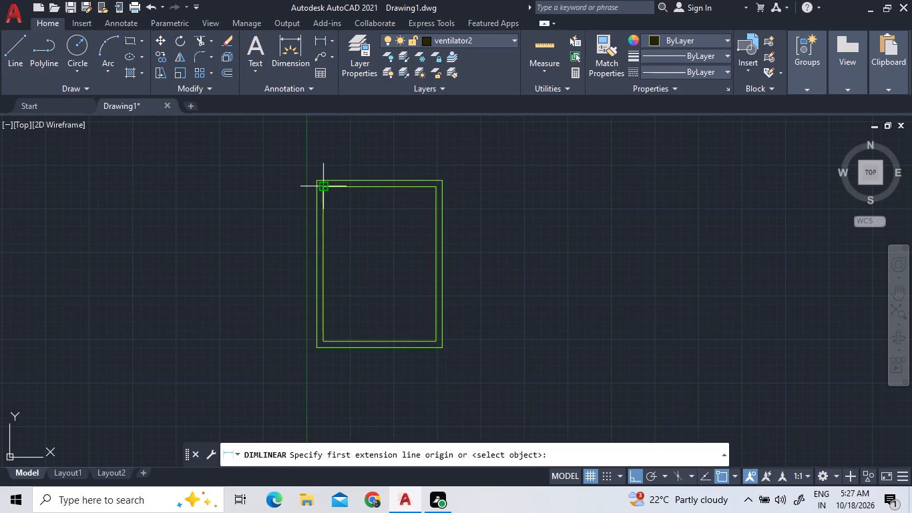
left_click(323, 188)
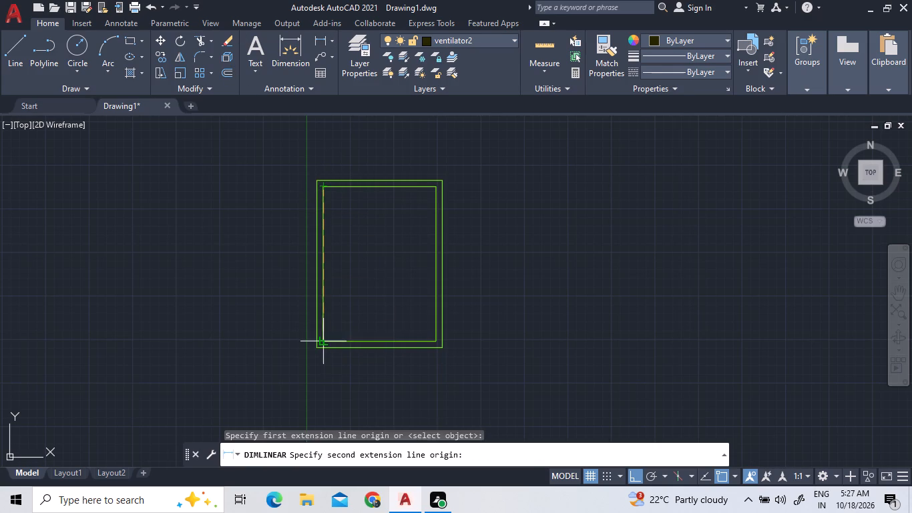
double_click(321, 342)
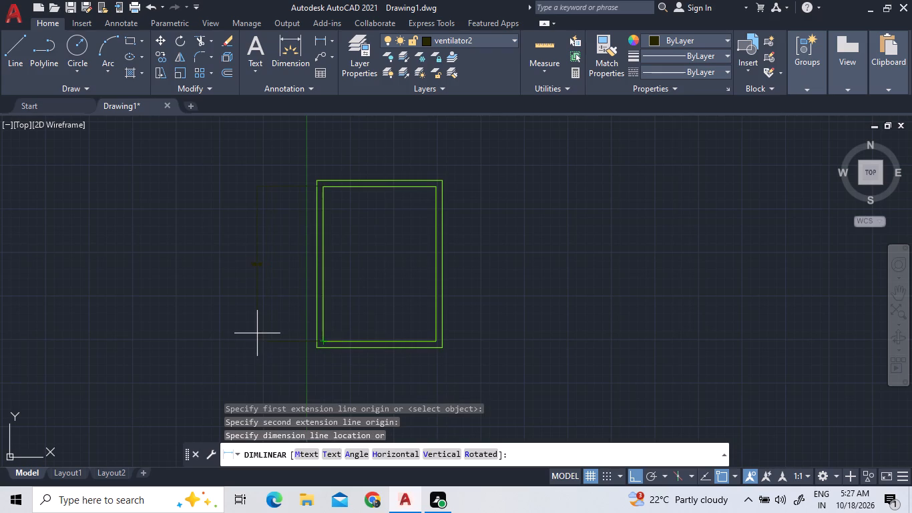
left_click(259, 335)
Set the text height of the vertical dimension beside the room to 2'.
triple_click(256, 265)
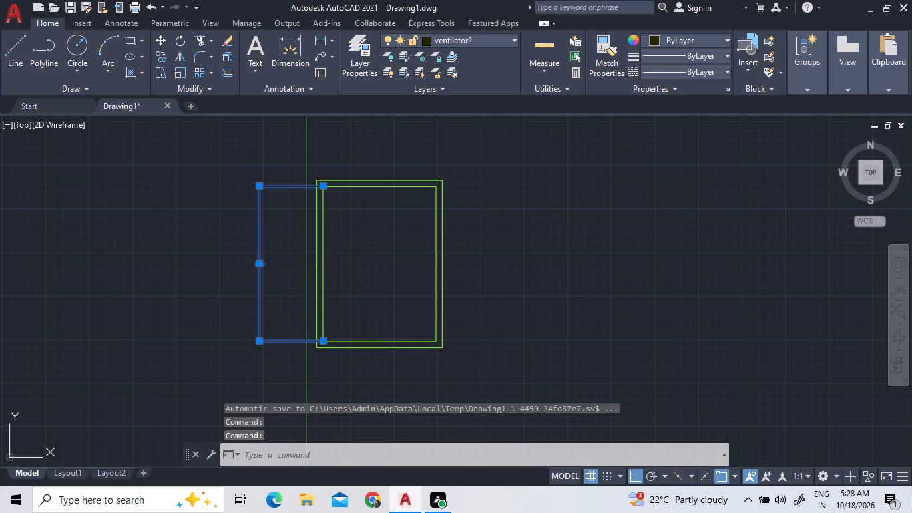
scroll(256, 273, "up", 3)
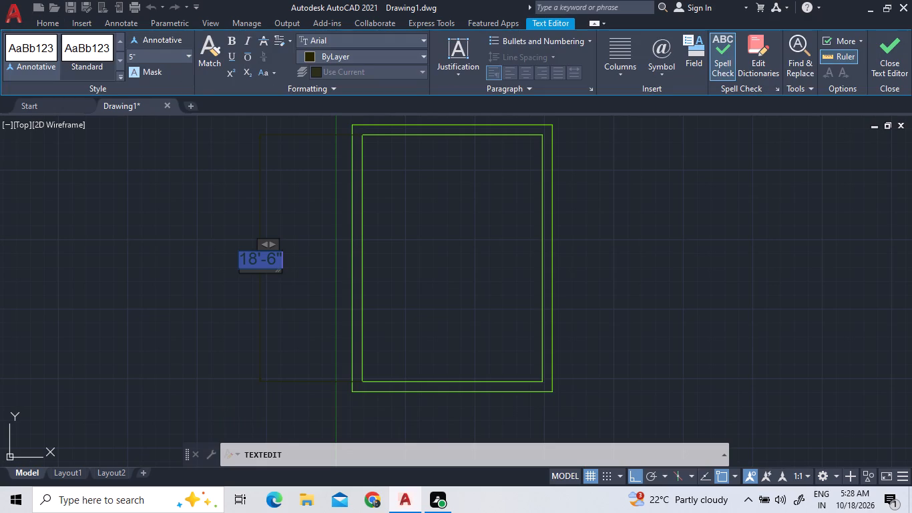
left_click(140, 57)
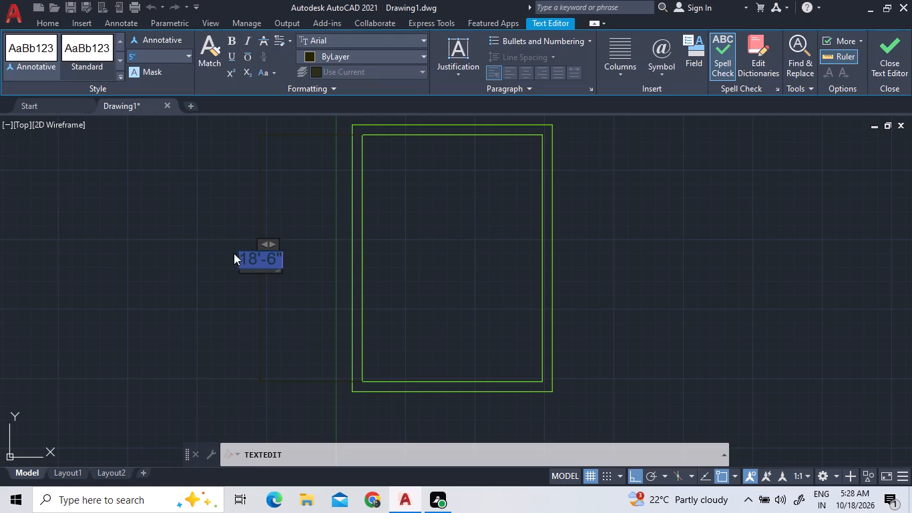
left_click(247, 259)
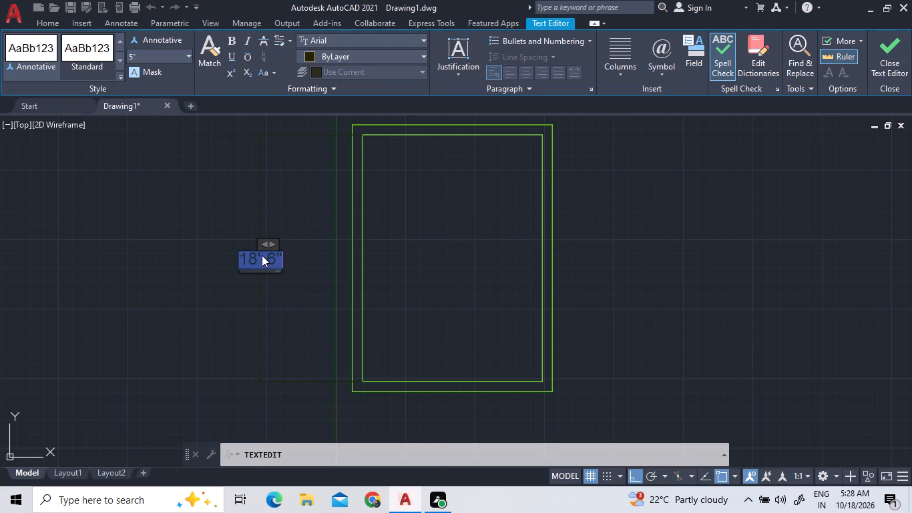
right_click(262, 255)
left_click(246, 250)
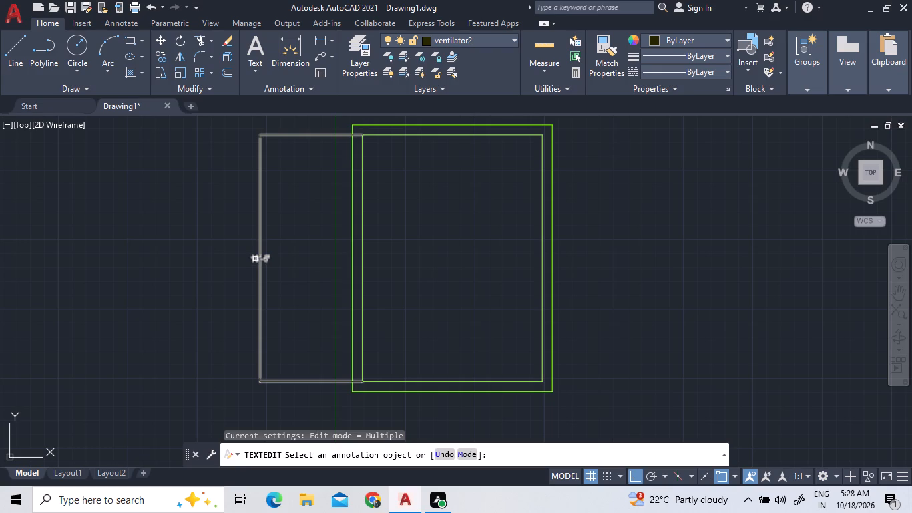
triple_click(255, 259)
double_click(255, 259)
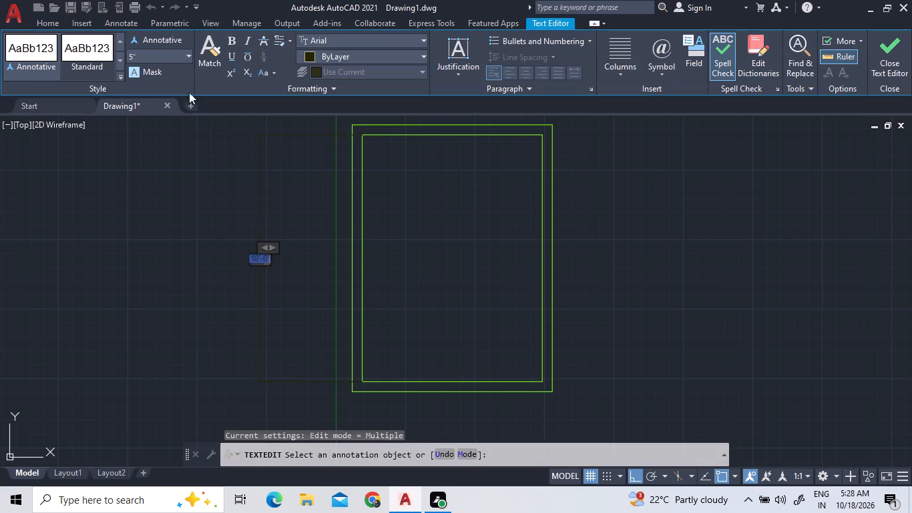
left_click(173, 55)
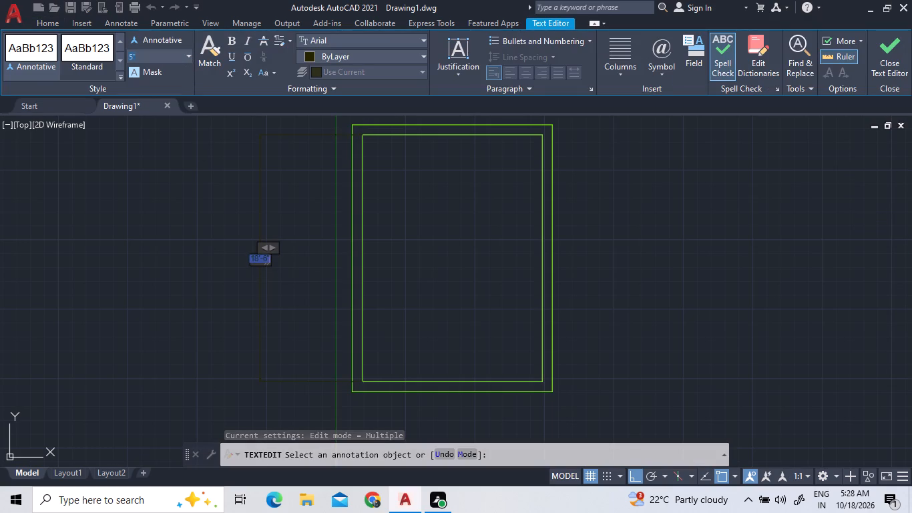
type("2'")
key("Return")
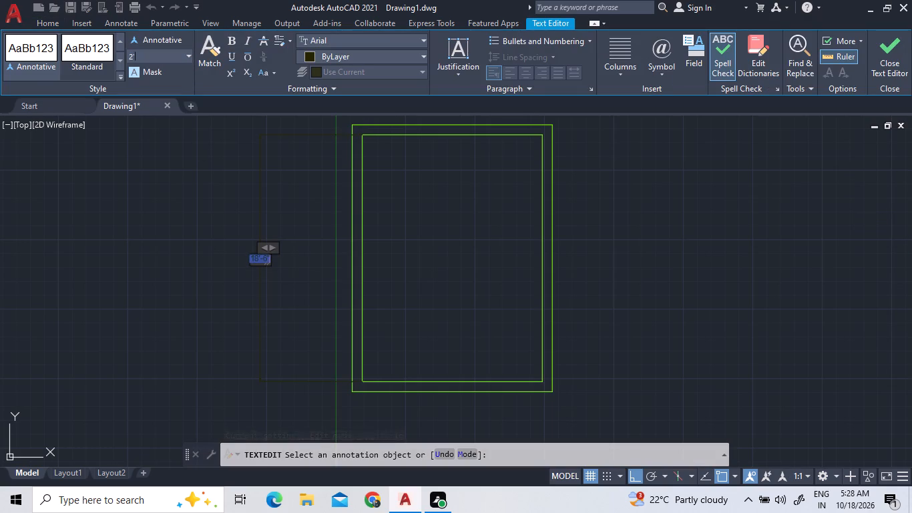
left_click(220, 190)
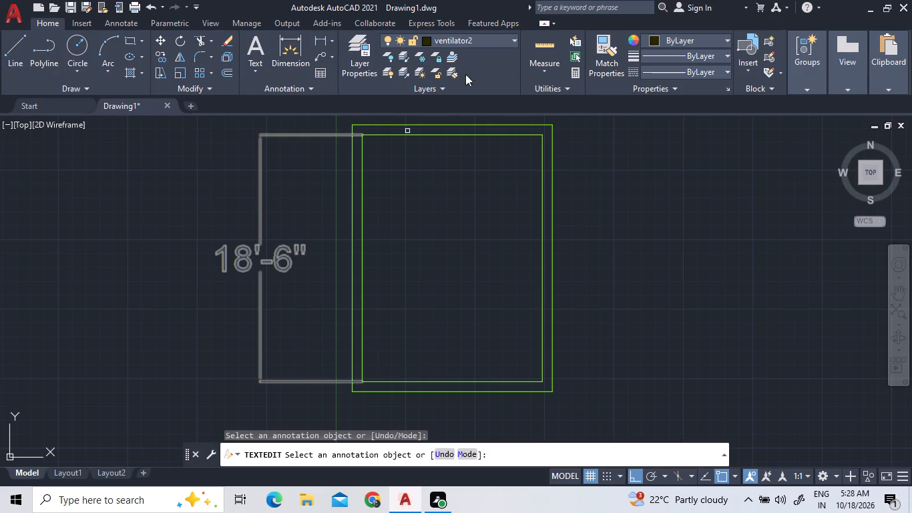
Keep colour 240 for the text layer and make text the current layer.
left_click(512, 42)
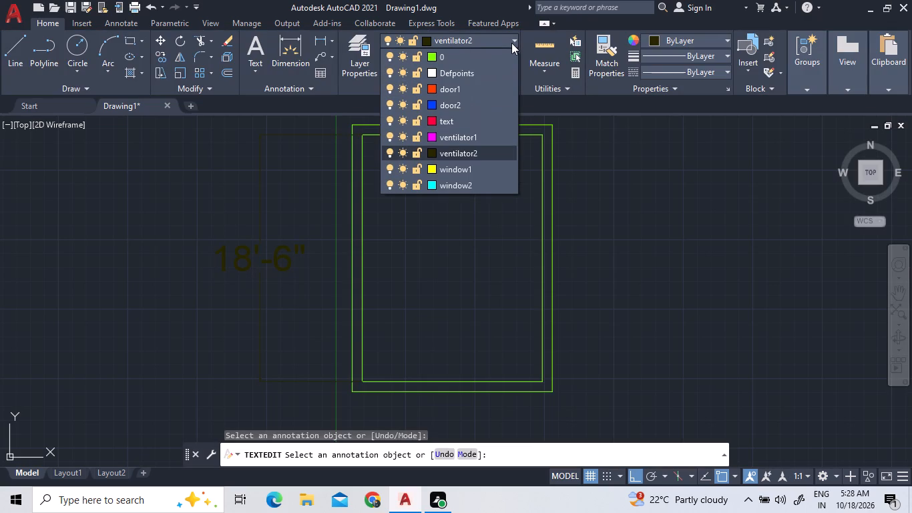
left_click(431, 125)
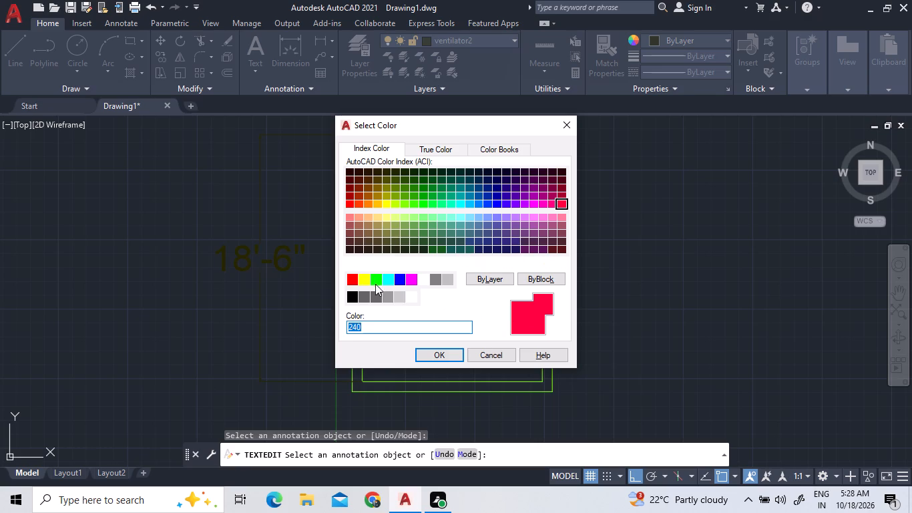
left_click(431, 355)
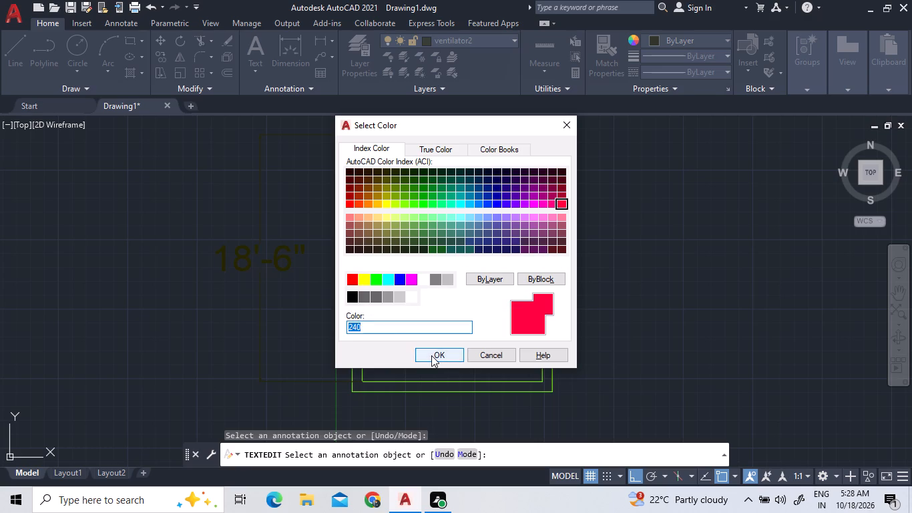
double_click(487, 41)
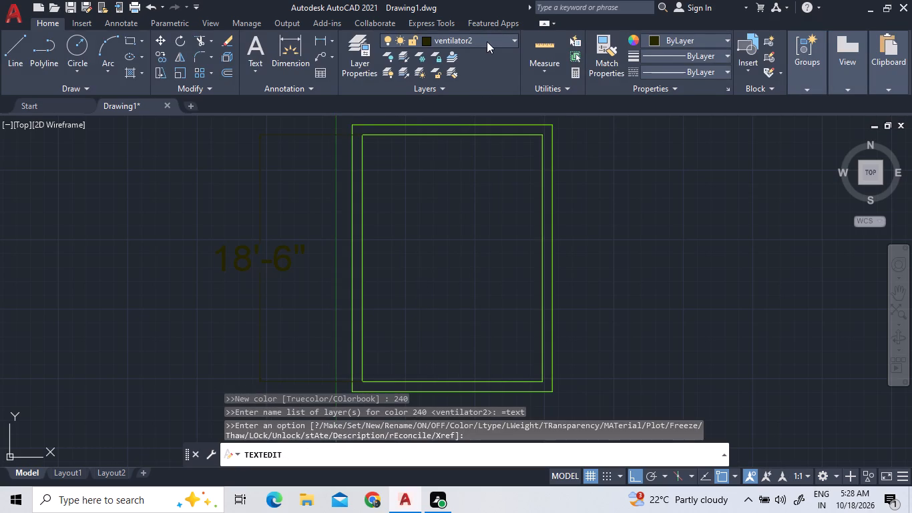
left_click(487, 41)
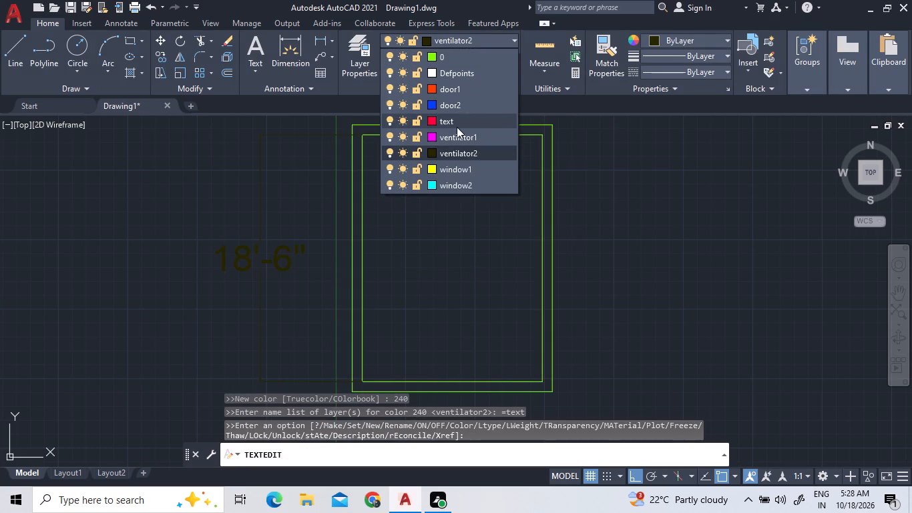
left_click(457, 127)
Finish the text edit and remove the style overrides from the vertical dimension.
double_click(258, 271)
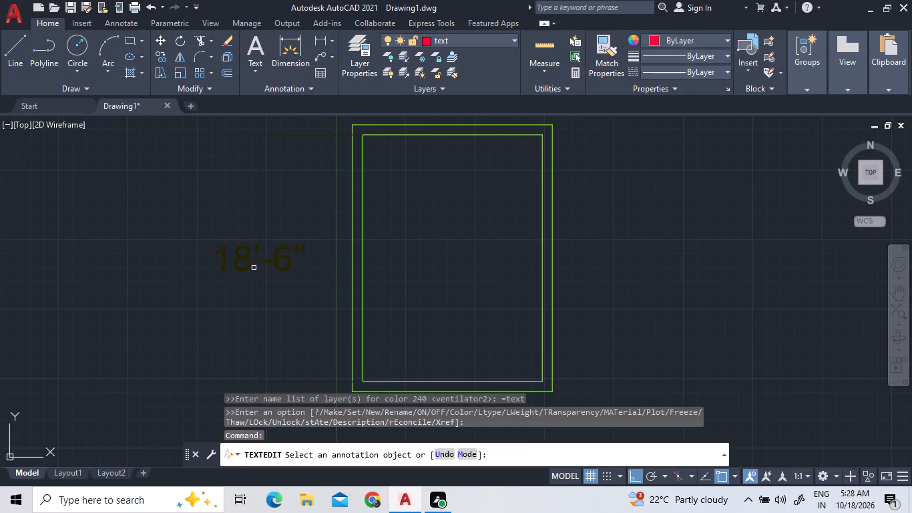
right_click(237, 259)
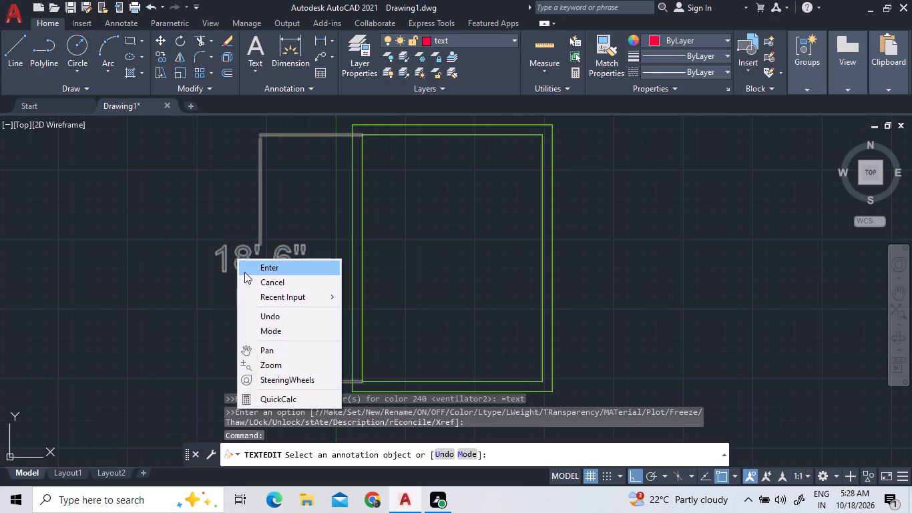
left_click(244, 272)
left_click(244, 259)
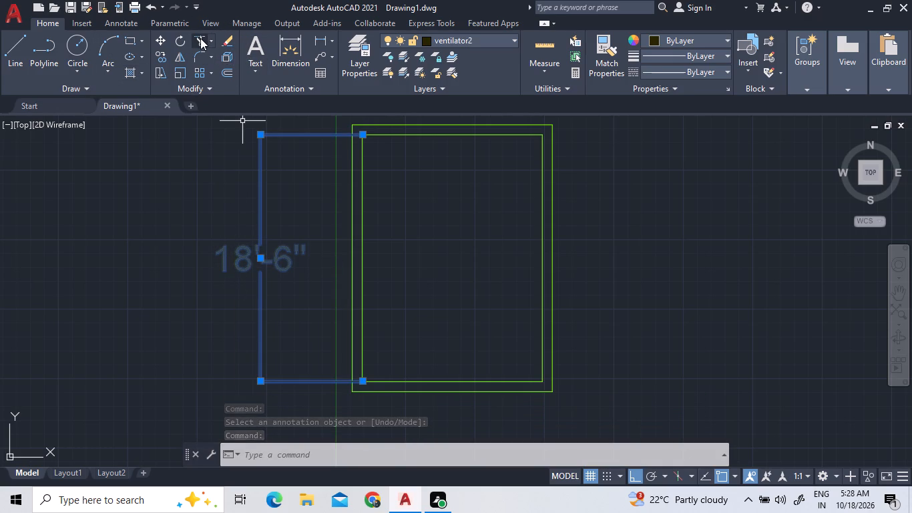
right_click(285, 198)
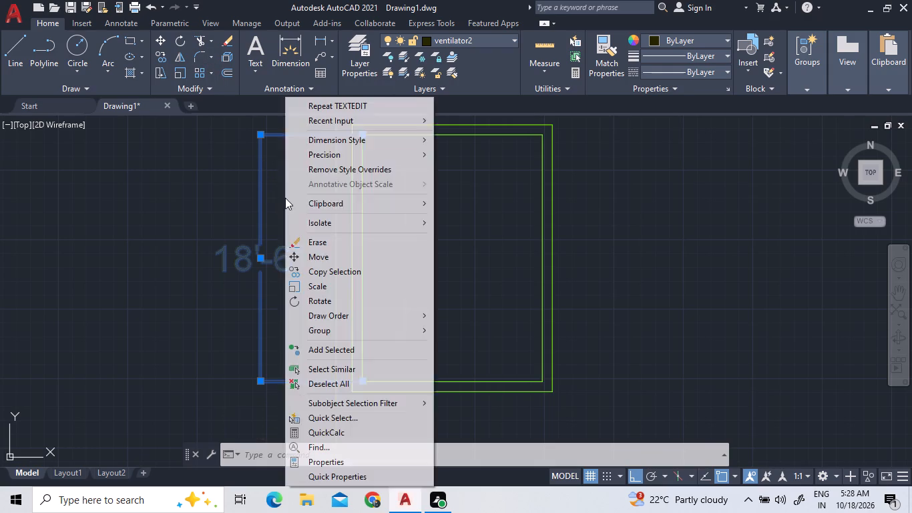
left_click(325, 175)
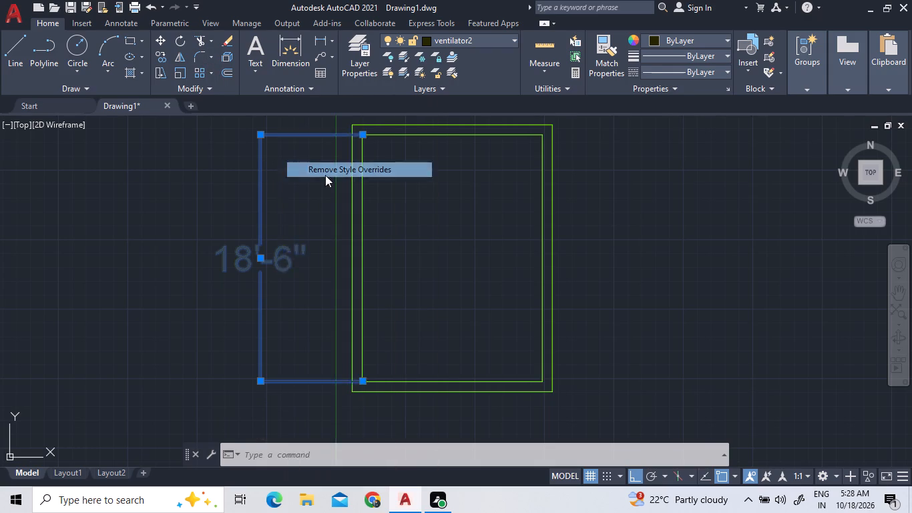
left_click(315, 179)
Erase the vertical dimension beside the room.
left_click(220, 174)
right_click(218, 174)
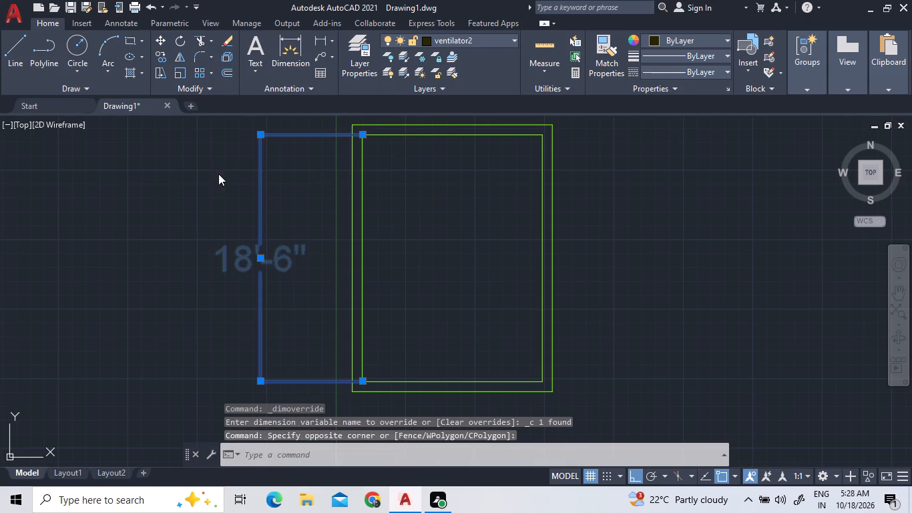
left_click(254, 244)
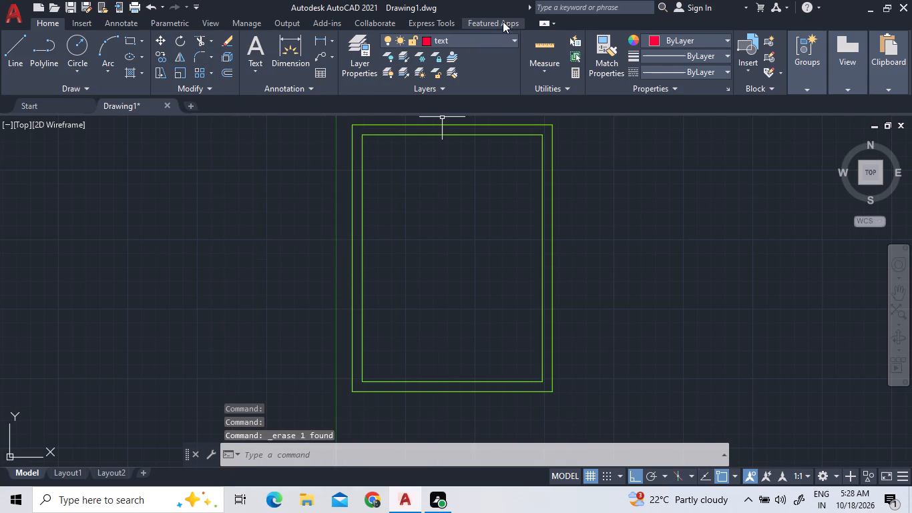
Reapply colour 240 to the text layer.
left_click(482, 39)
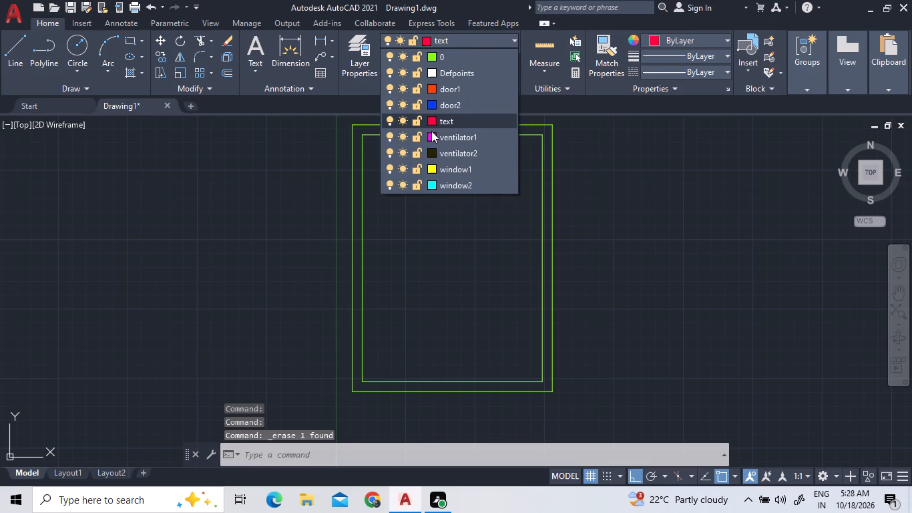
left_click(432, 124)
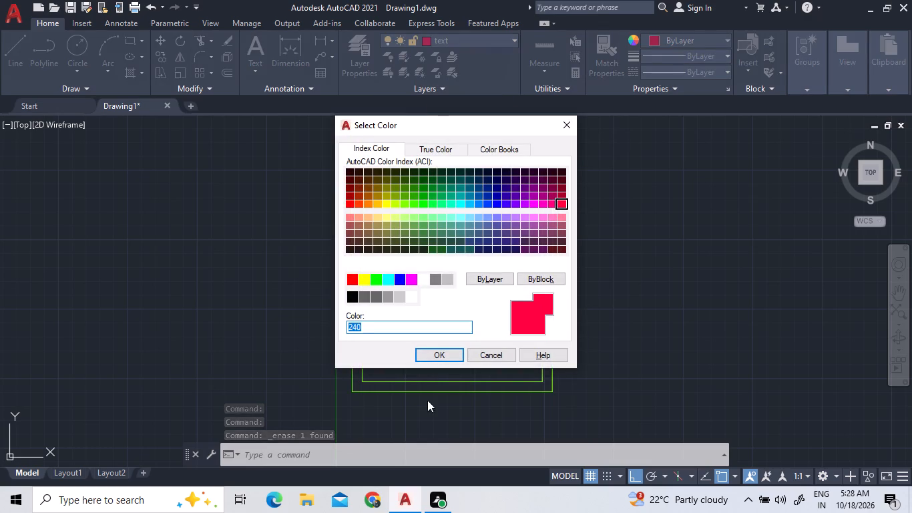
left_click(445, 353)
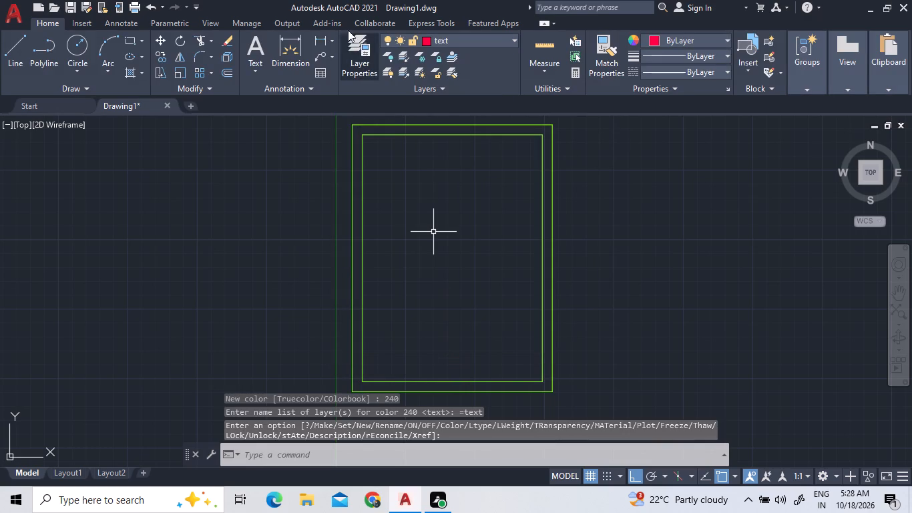
Add a vertical linear dimension on the text layer to the inner wall outline's left side, placed outside the room.
left_click(320, 37)
left_click(365, 130)
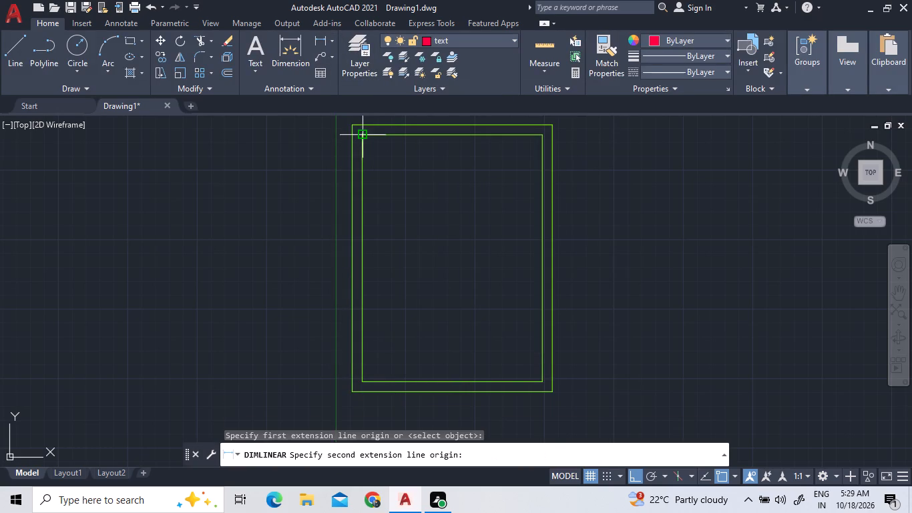
left_click(366, 380)
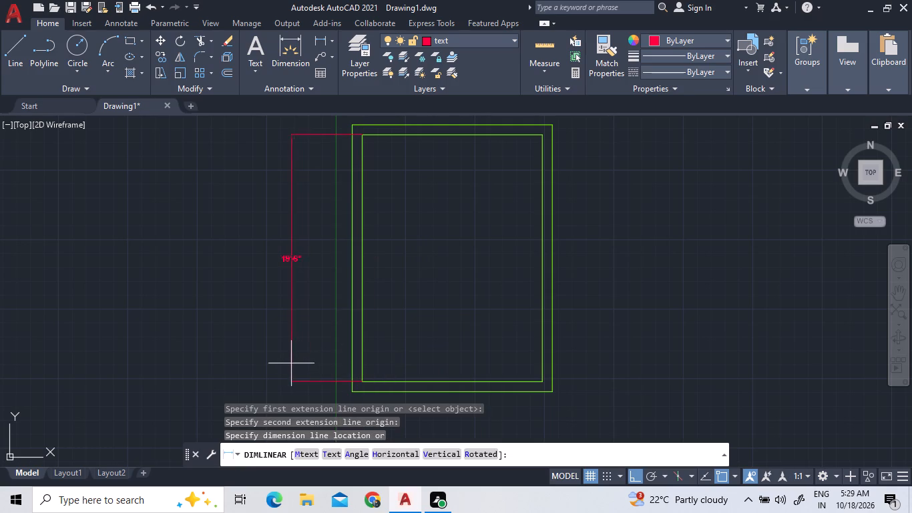
left_click(282, 363)
Set the new vertical dimension's text height to 2'.
scroll(277, 258, "up", 1)
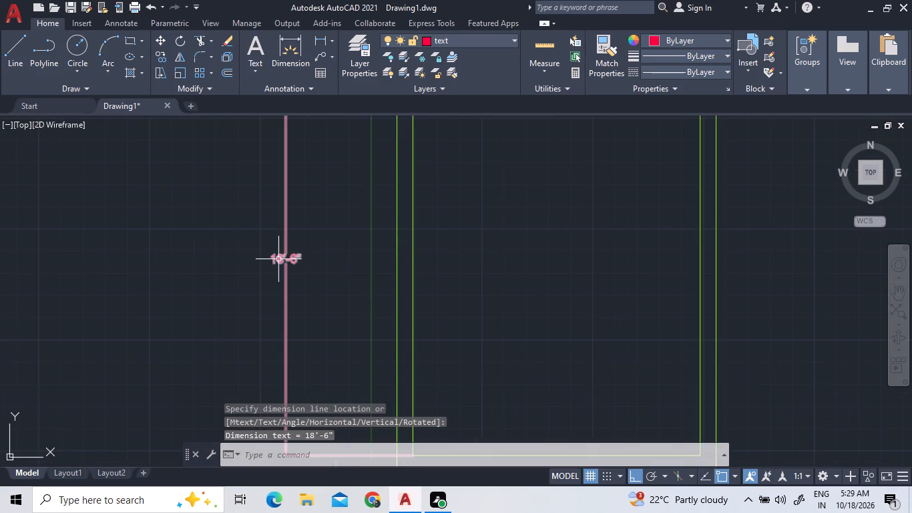
scroll(280, 263, "up", 3)
left_click(281, 248)
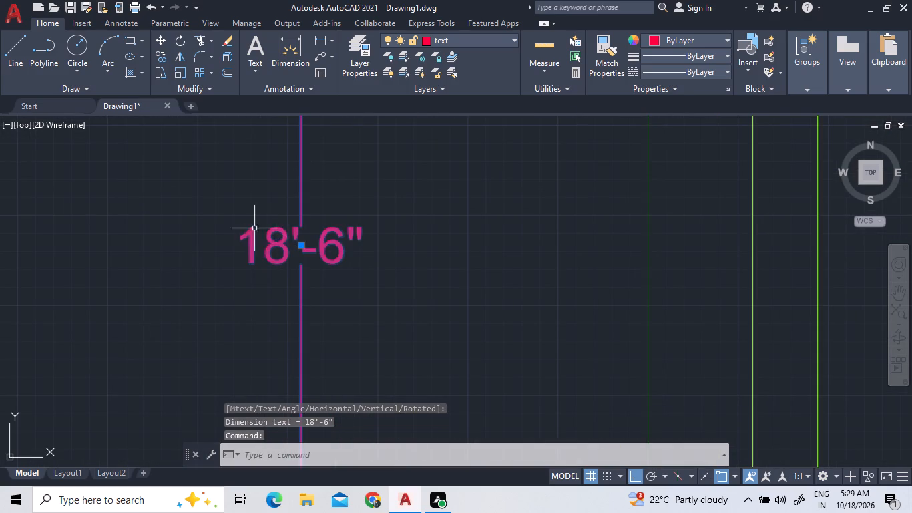
triple_click(274, 244)
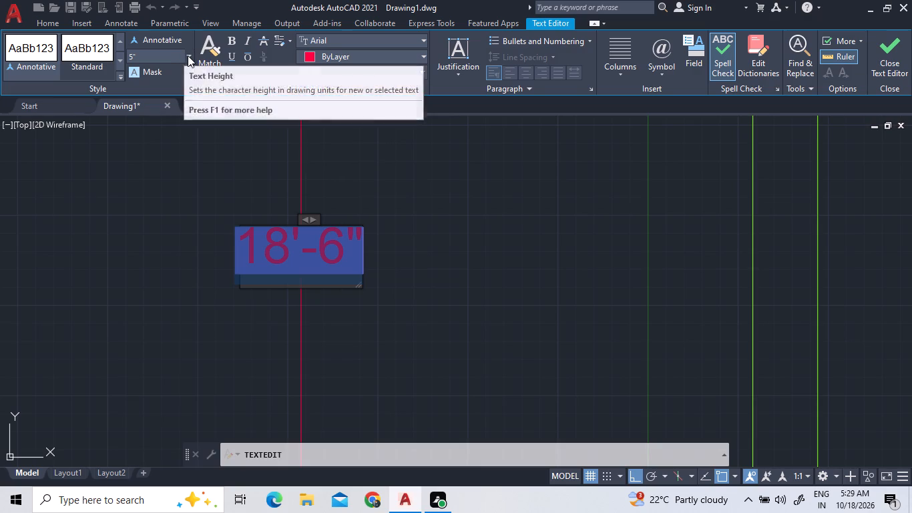
left_click(188, 55)
left_click(161, 74)
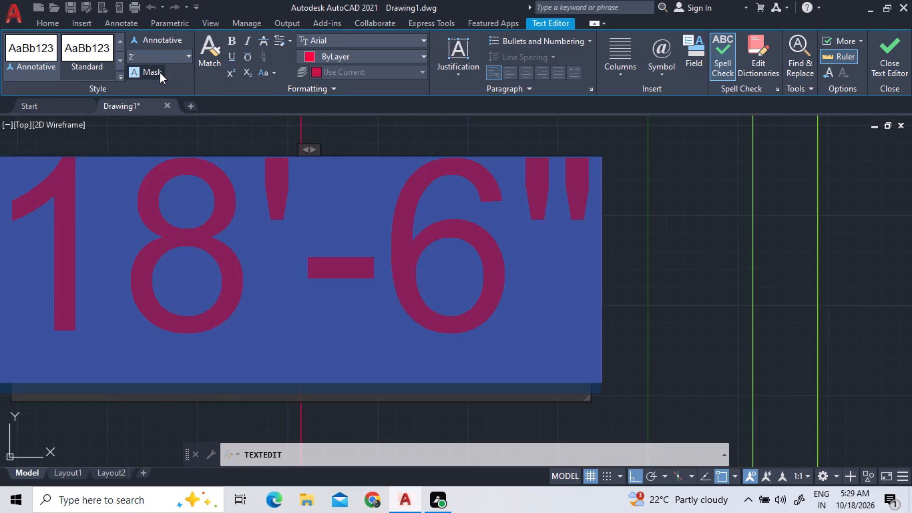
left_click(699, 264)
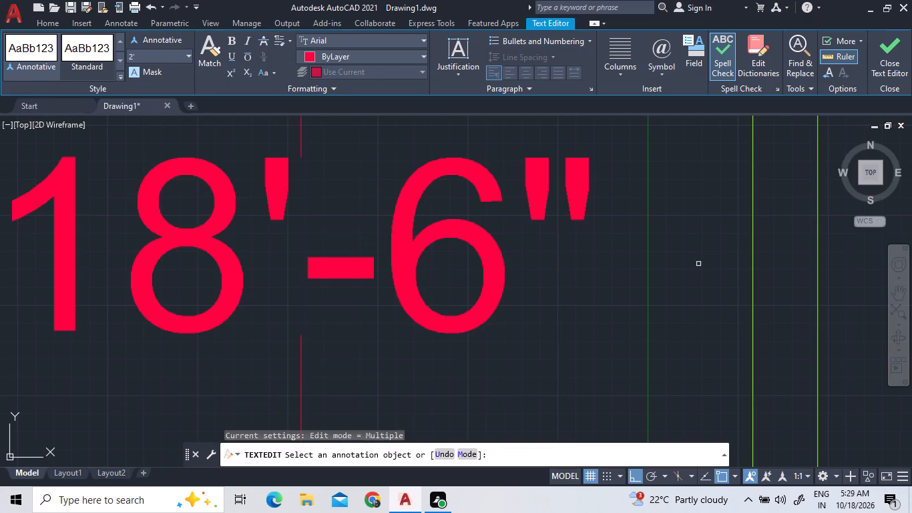
Add a horizontal linear dimension to the inner wall outline's top side, placed above the room.
scroll(592, 287, "down", 1)
scroll(592, 287, "up", 1)
scroll(592, 287, "down", 5)
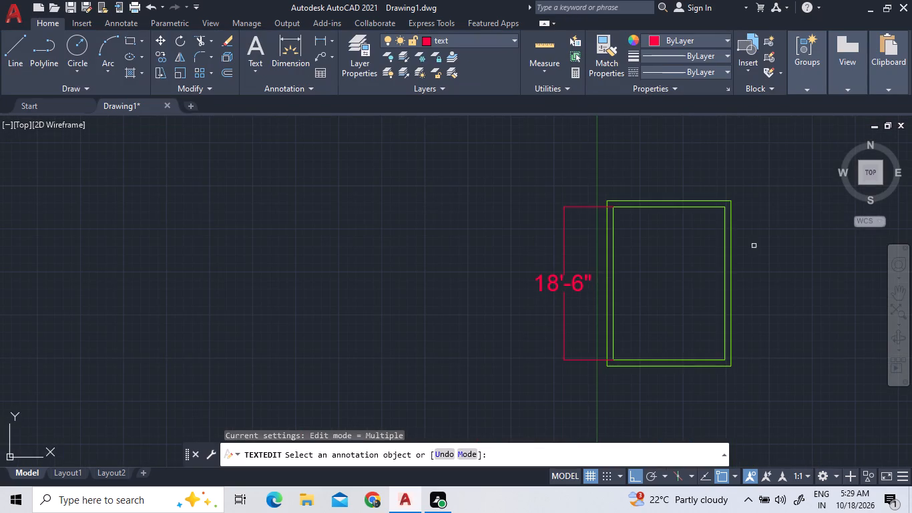
left_click(318, 43)
left_click(616, 206)
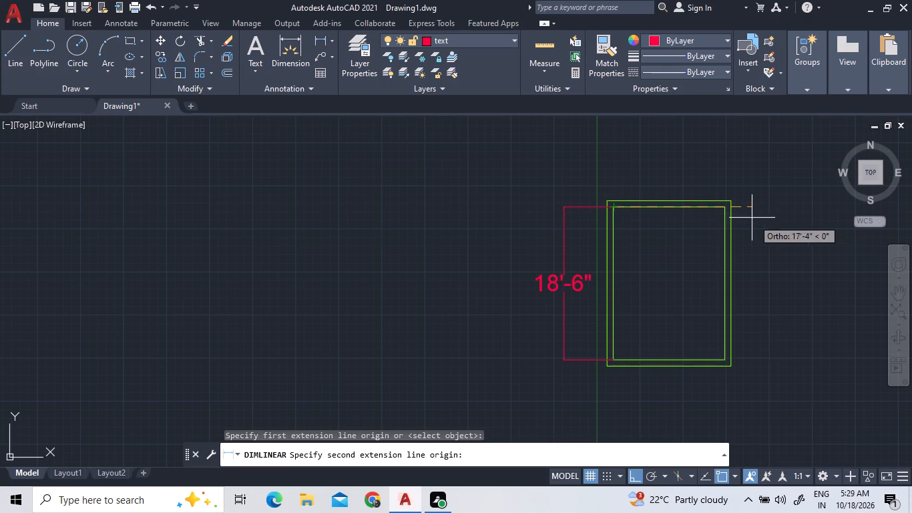
left_click(724, 210)
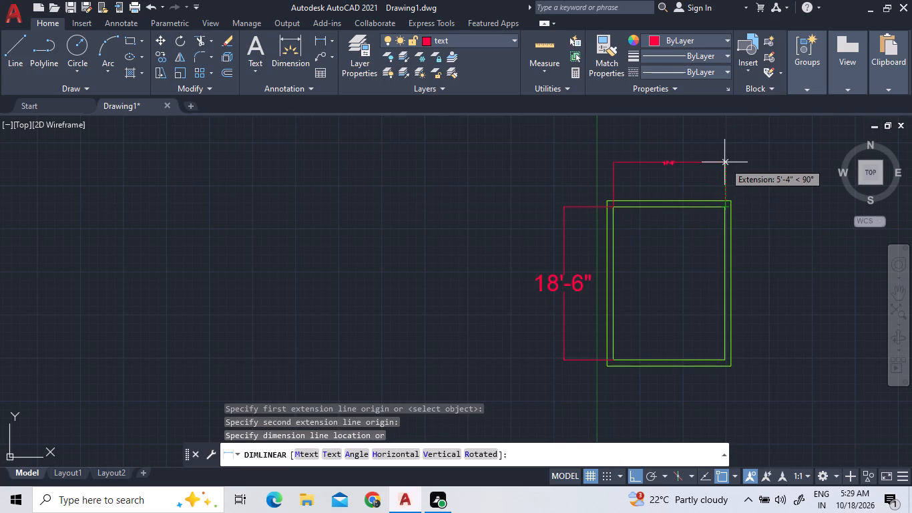
double_click(724, 162)
Set the new horizontal dimension's text height to 2'.
scroll(679, 162, "up", 3)
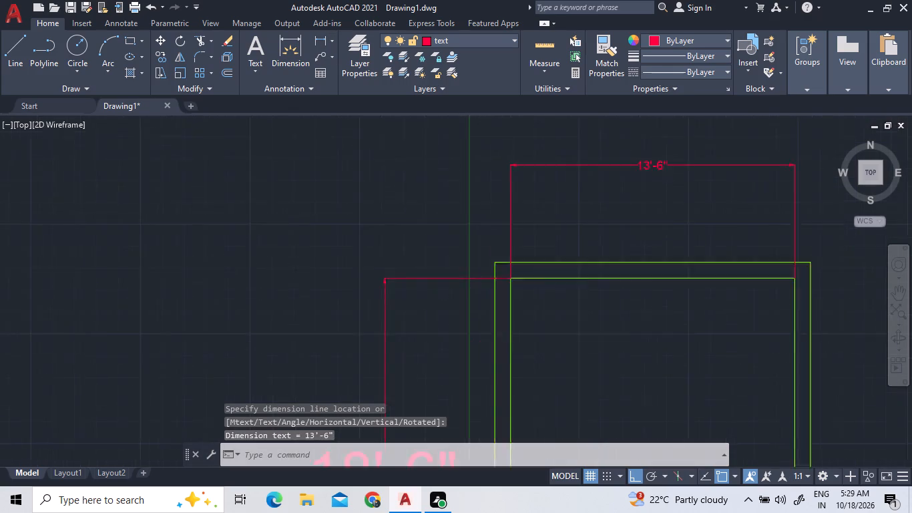
scroll(649, 156, "up", 3)
triple_click(569, 190)
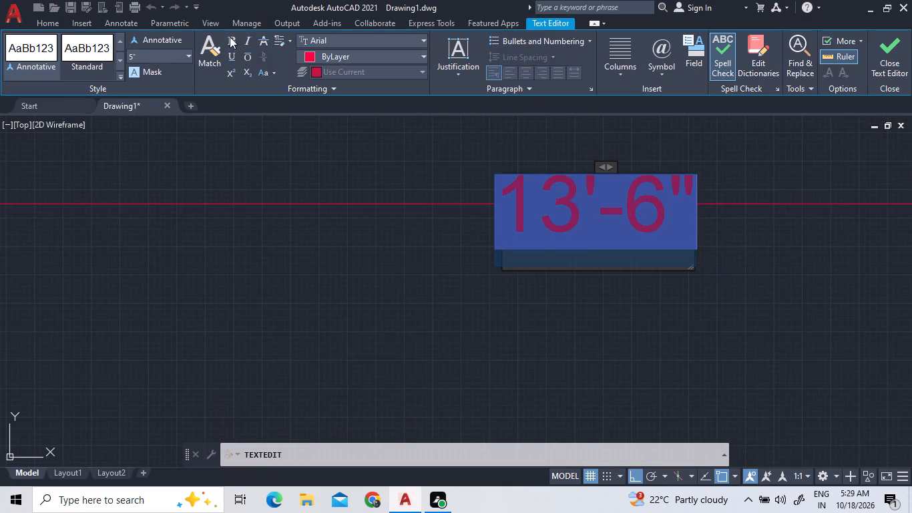
left_click(188, 59)
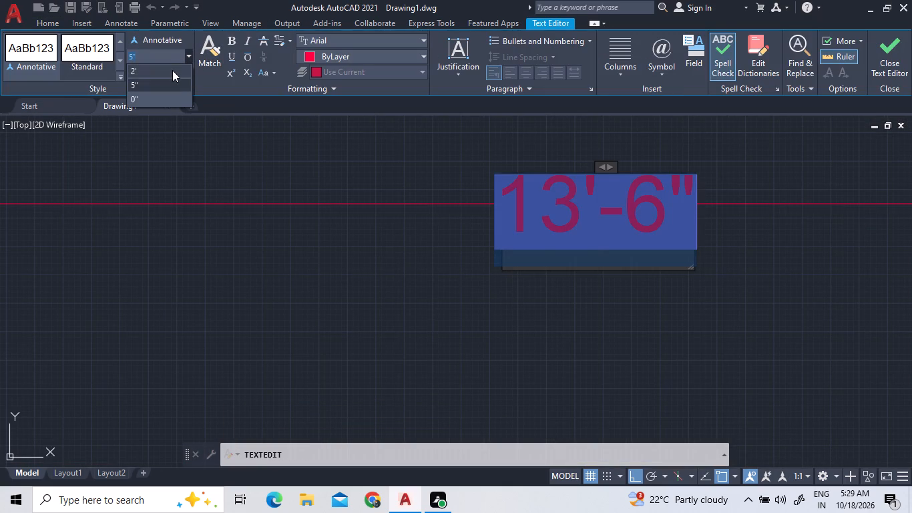
left_click(172, 70)
scroll(173, 232, "down", 5)
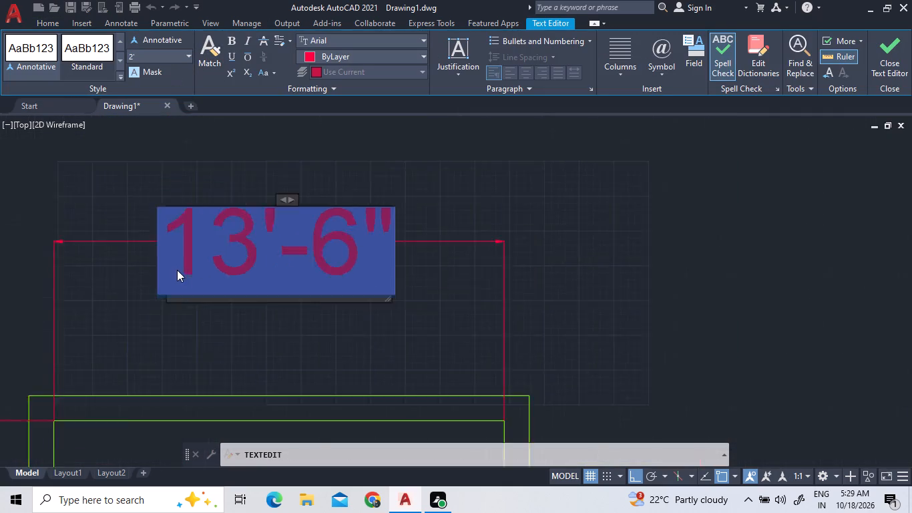
left_click(322, 204)
Offset the inner line of the room's top wall 6' downward into the room.
scroll(322, 204, "down", 2)
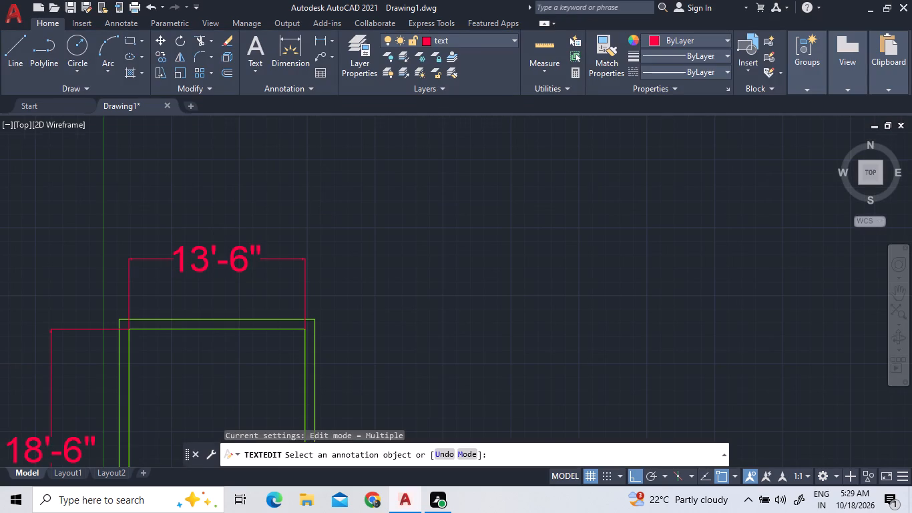
scroll(282, 355, "up", 3)
scroll(283, 337, "down", 2)
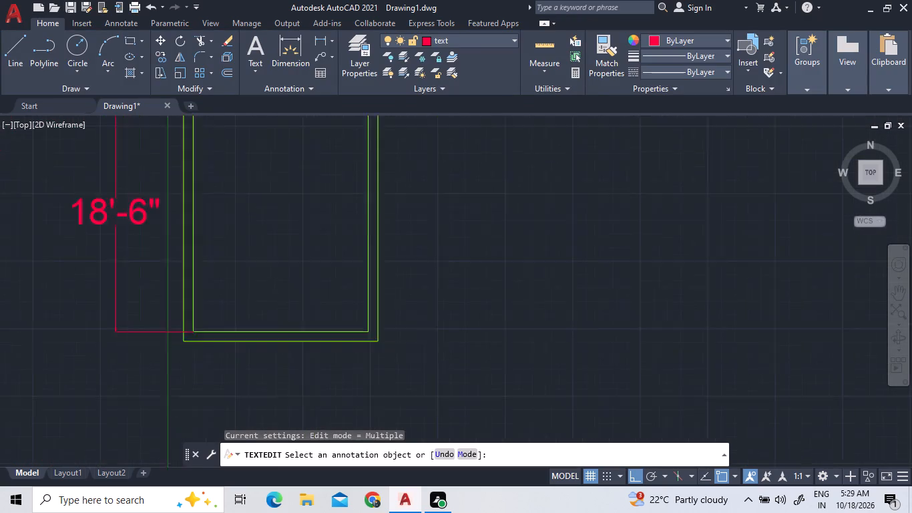
scroll(295, 133, "up", 1)
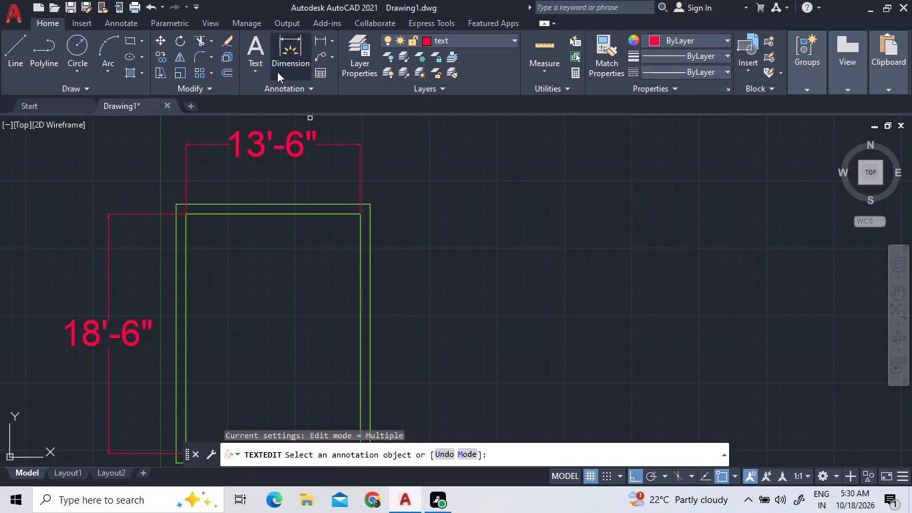
left_click(230, 71)
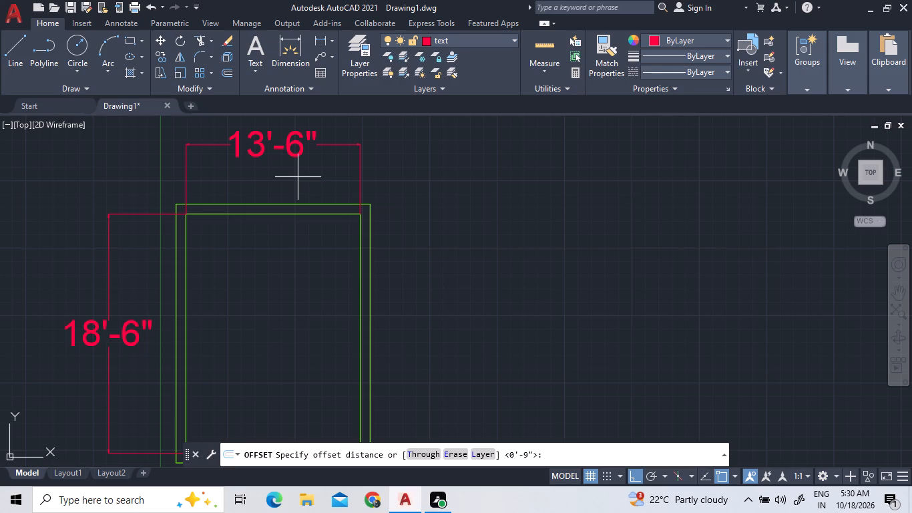
type("6'")
key("Return")
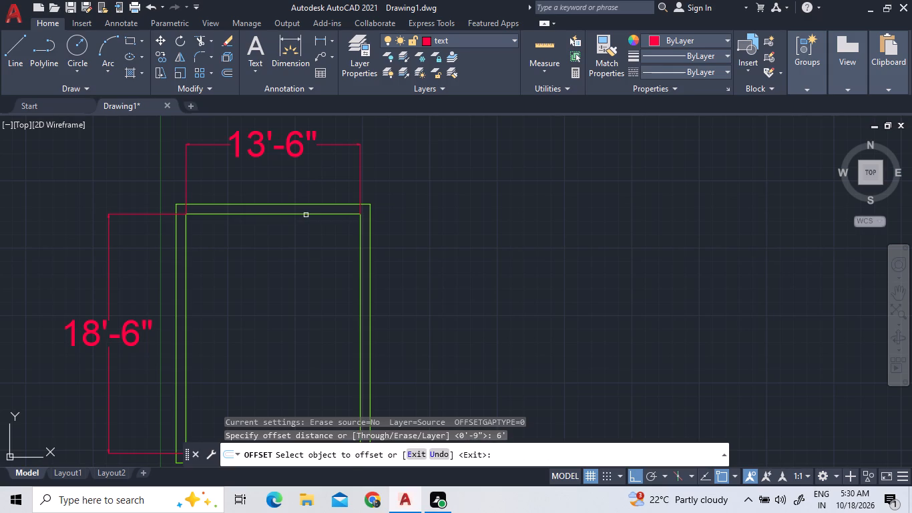
left_click(306, 214)
left_click(290, 257)
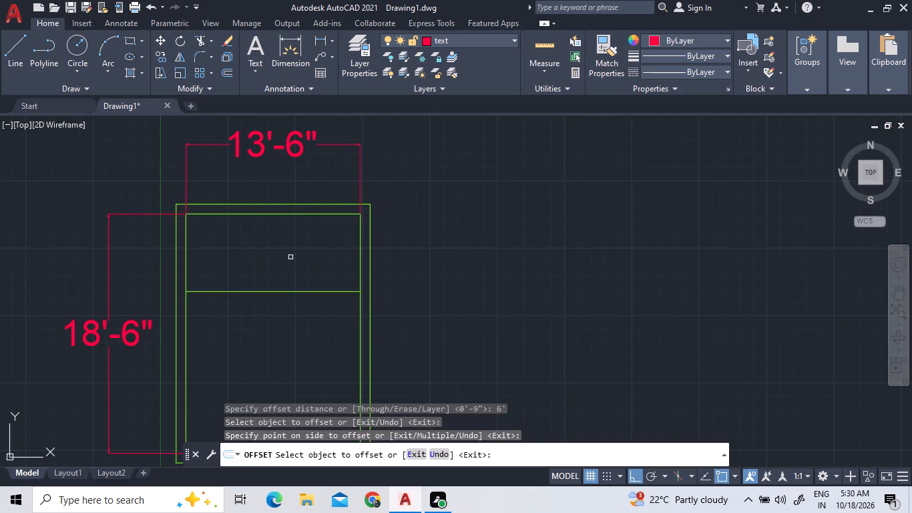
Offset the new horizontal partition line 9" downward to give the partition wall its thickness.
left_click(227, 70)
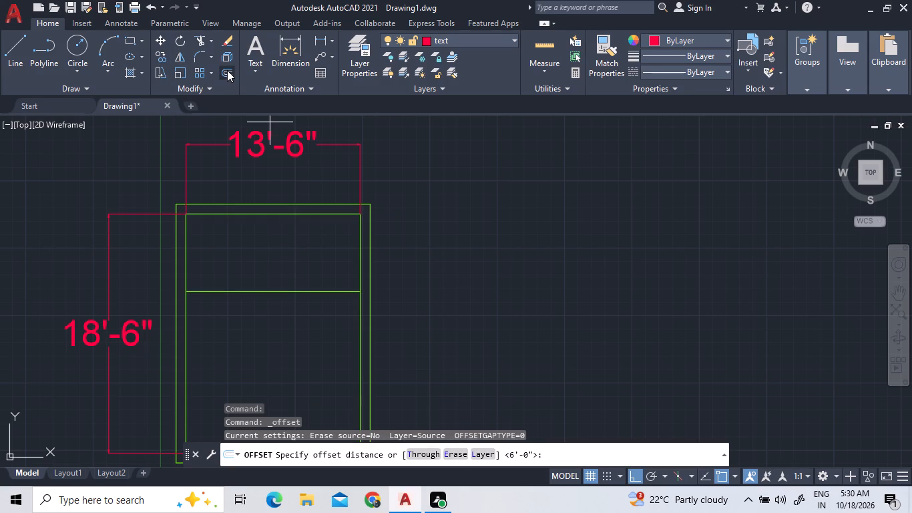
key("9")
key("shift+quotedbl")
key("Return")
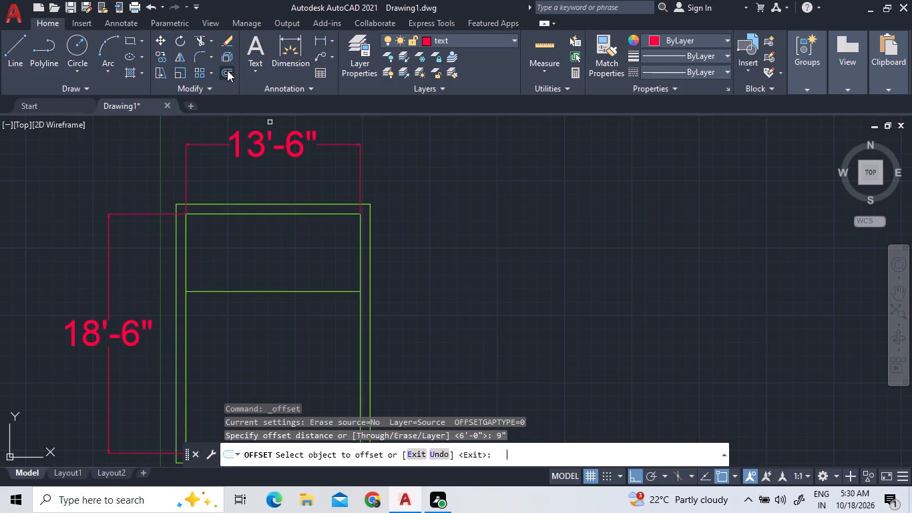
left_click(246, 289)
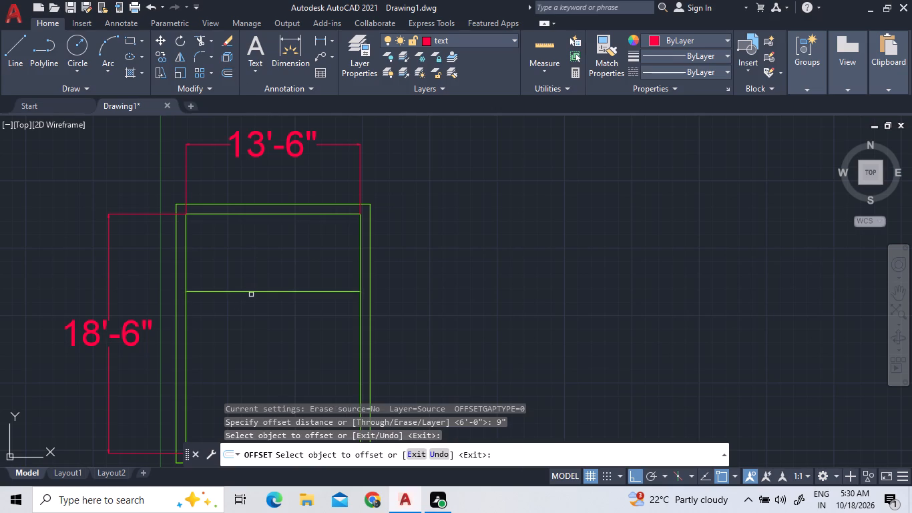
left_click(250, 291)
left_click(246, 306)
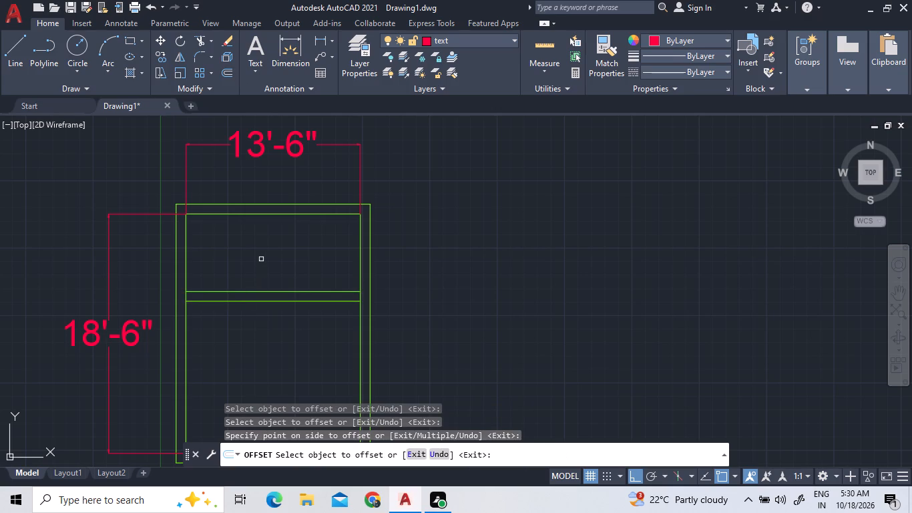
right_click(261, 259)
left_click(268, 267)
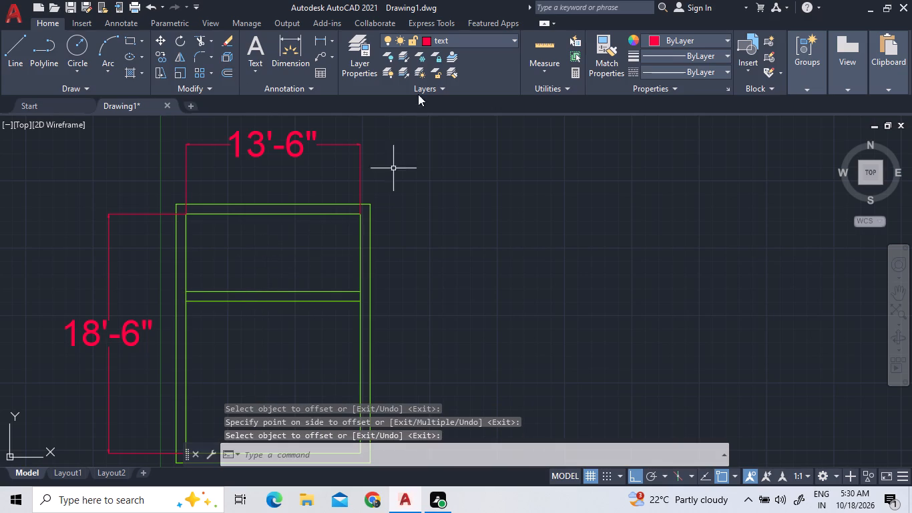
Trim the inner side-wall lines between the two horizontal partition lines at both ends of the partition.
left_click(200, 39)
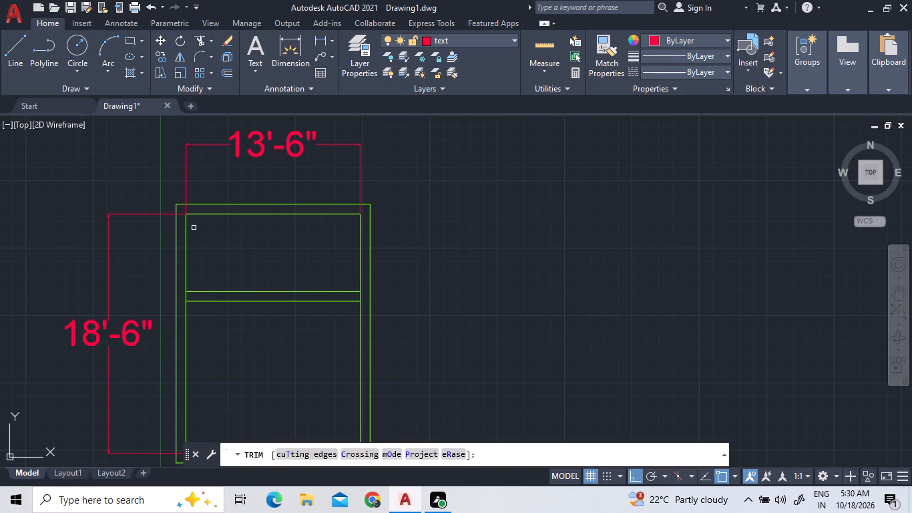
left_click(186, 296)
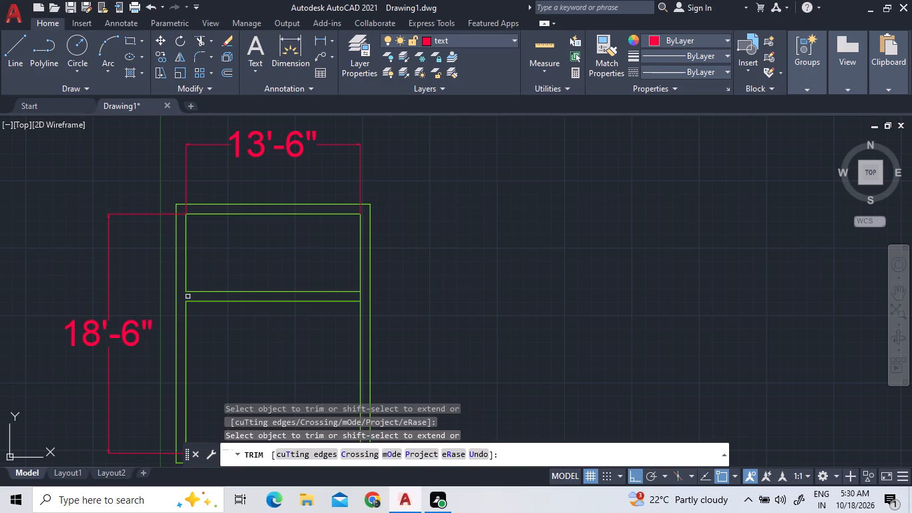
left_click(359, 295)
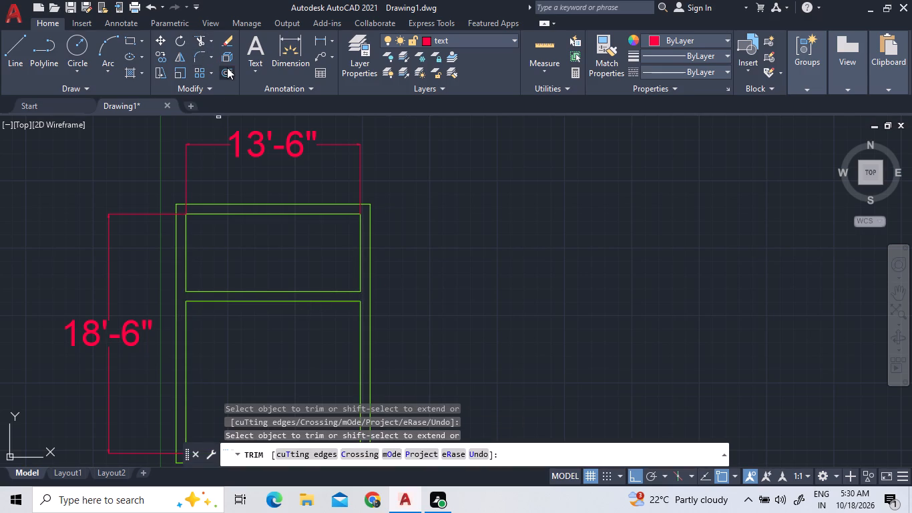
Offset the upper room's right inner wall line 6' to the left.
left_click(227, 67)
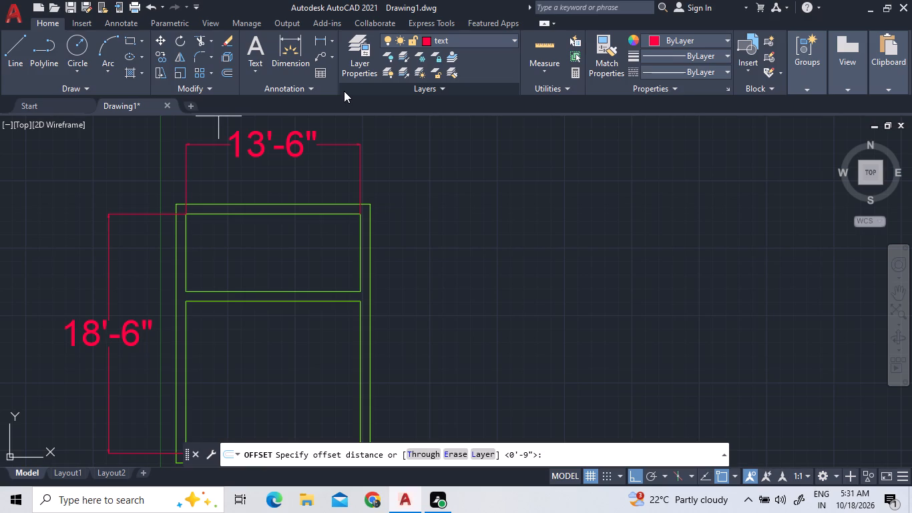
type("6'")
key("Return")
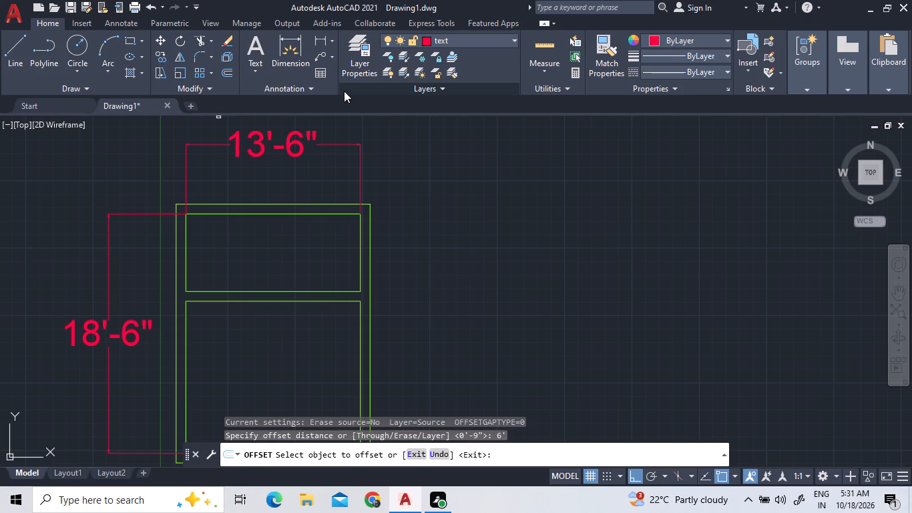
left_click(361, 249)
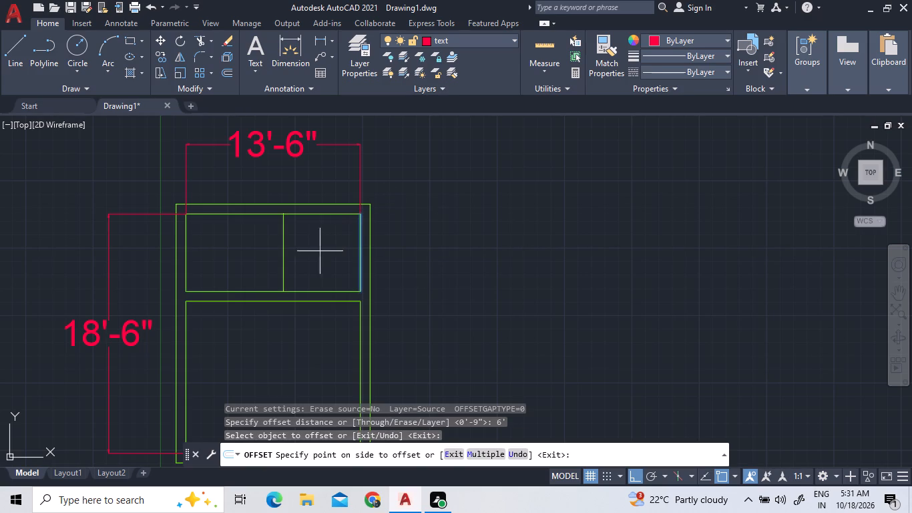
left_click(308, 251)
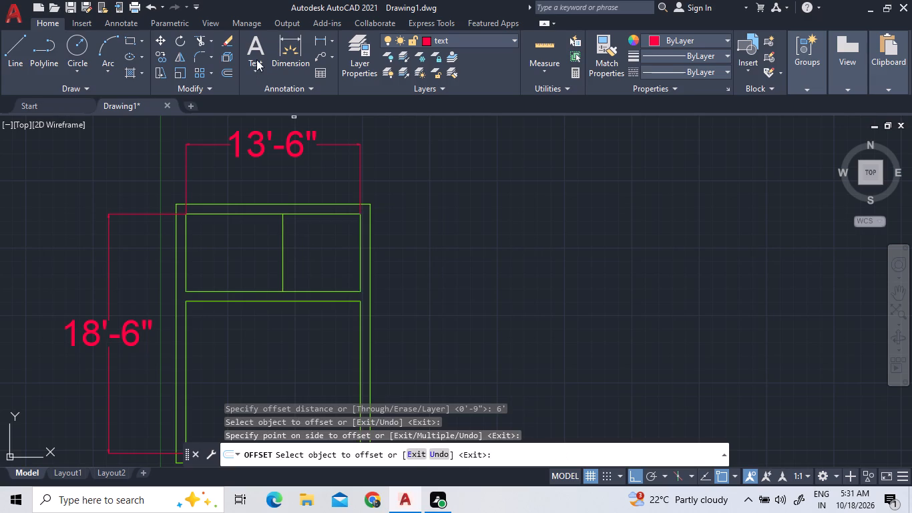
Offset the new vertical partition line 9" to the left to form the dividing wall.
left_click(228, 70)
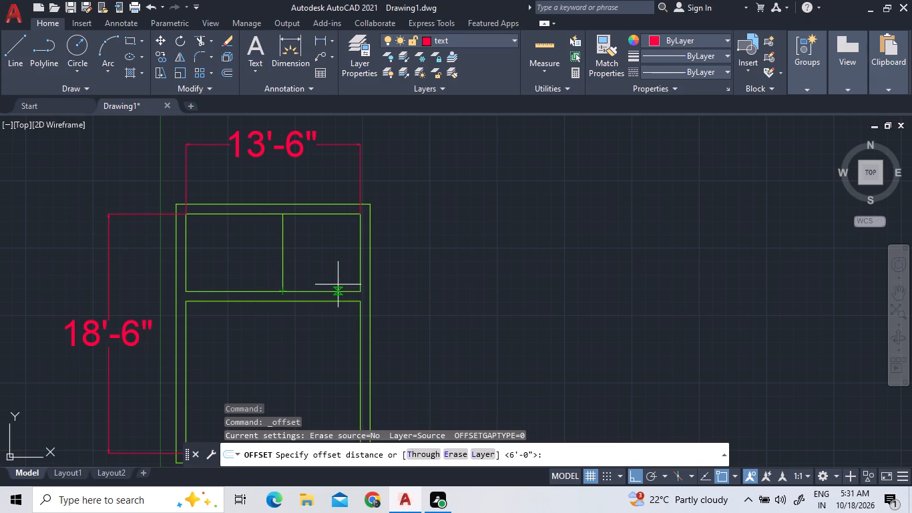
key("9")
key("shift+quotedbl")
key("Return")
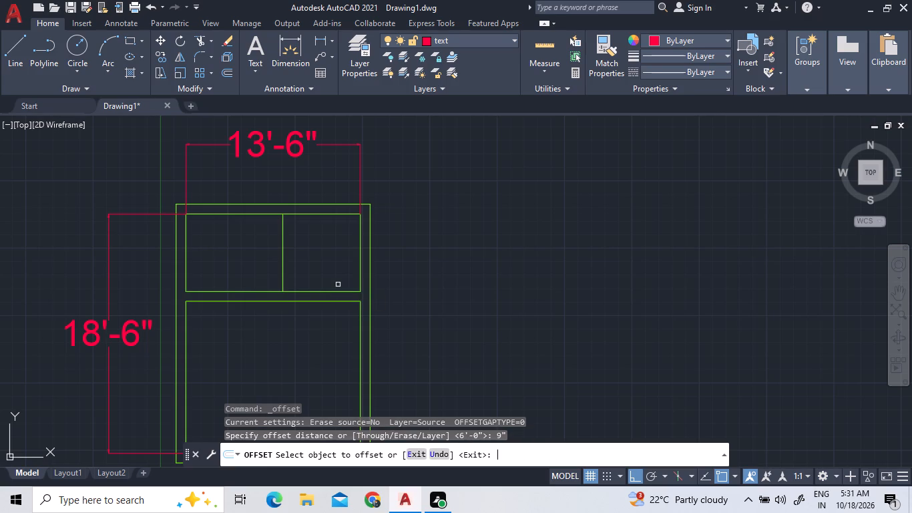
left_click(281, 283)
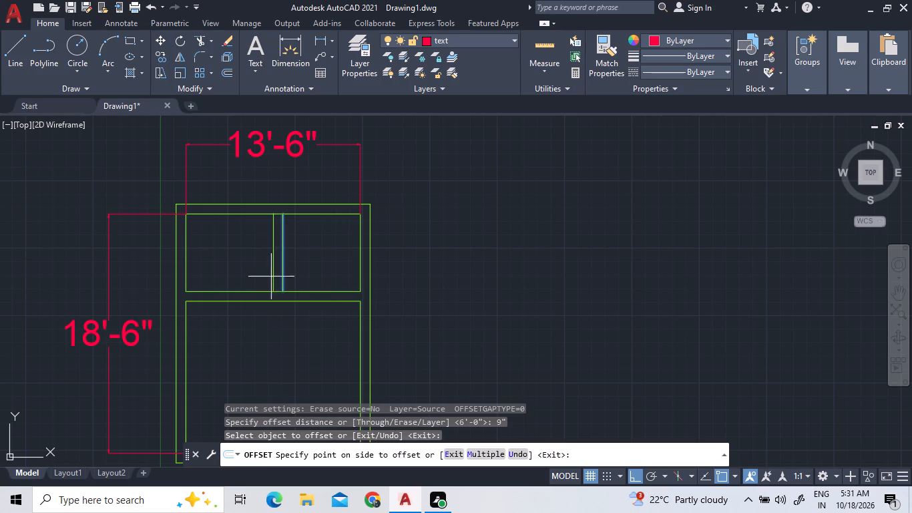
left_click(265, 275)
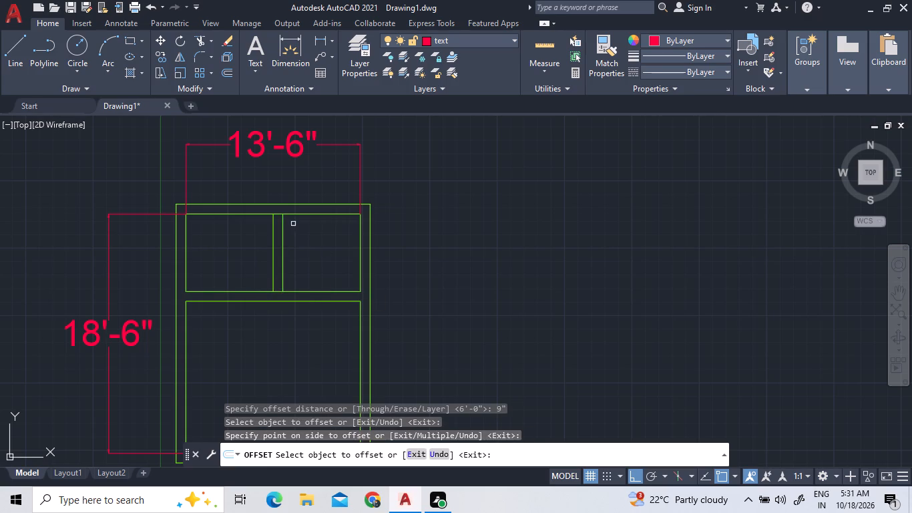
Trim the top wall's inner line and the upper horizontal partition line between the two vertical partition lines.
left_click(198, 42)
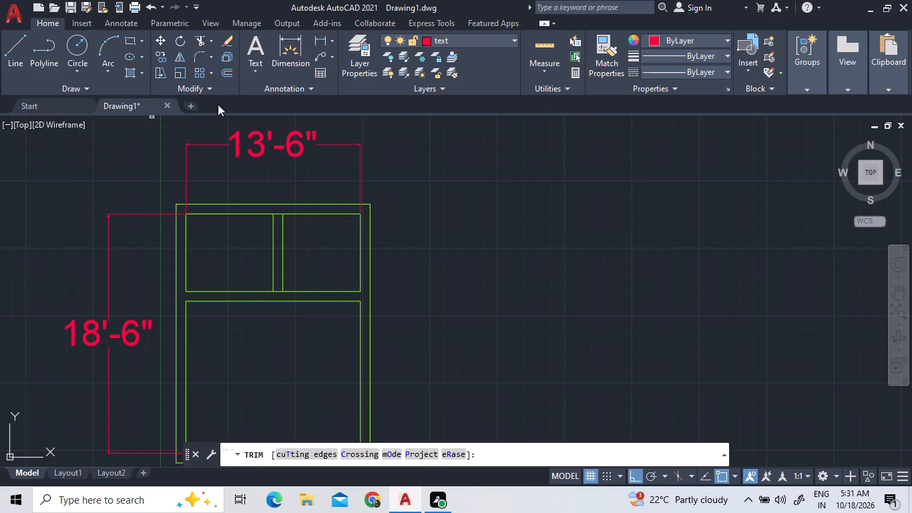
left_click(276, 215)
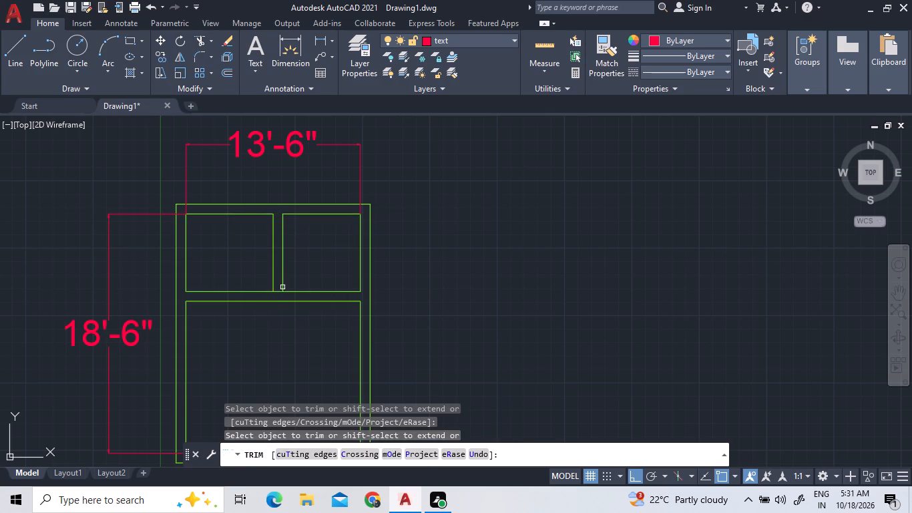
left_click(276, 292)
right_click(318, 271)
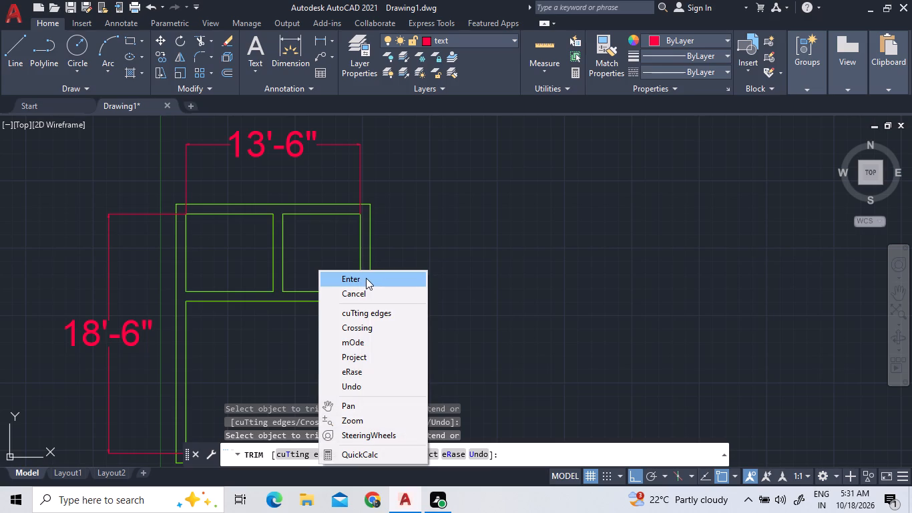
left_click(367, 277)
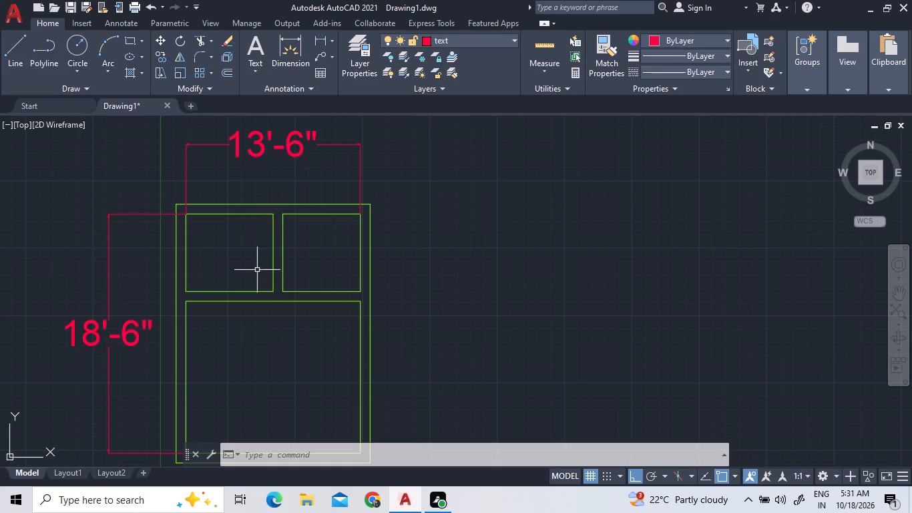
Measure the interior width and height of the large lower room with Quick Measure.
scroll(256, 252, "down", 2)
scroll(256, 325, "up", 2)
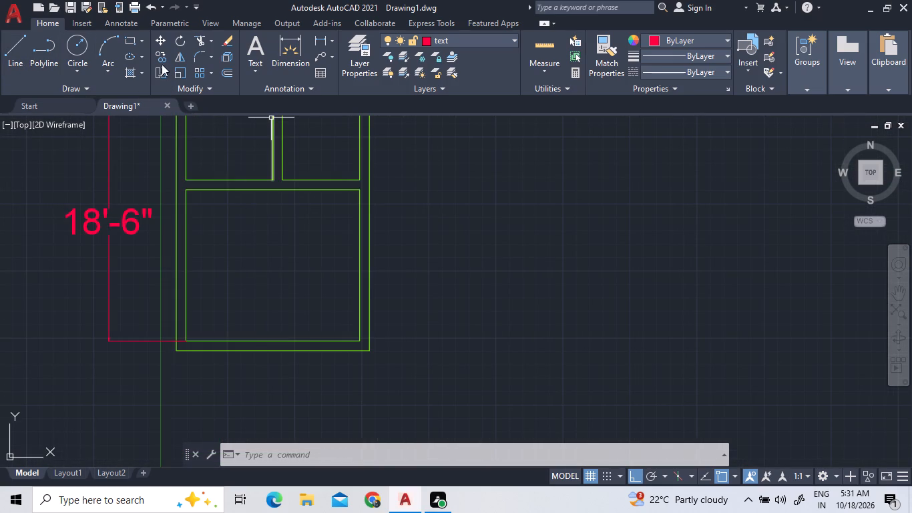
left_click(230, 74)
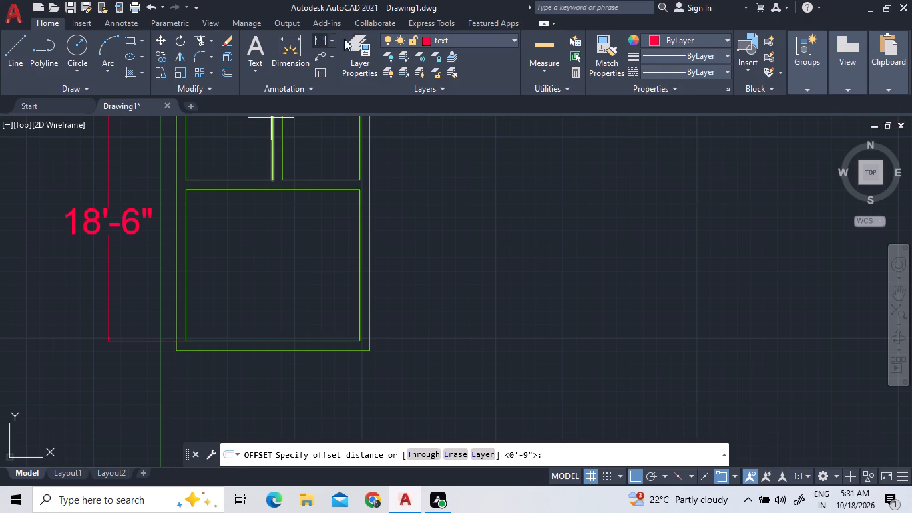
left_click(542, 45)
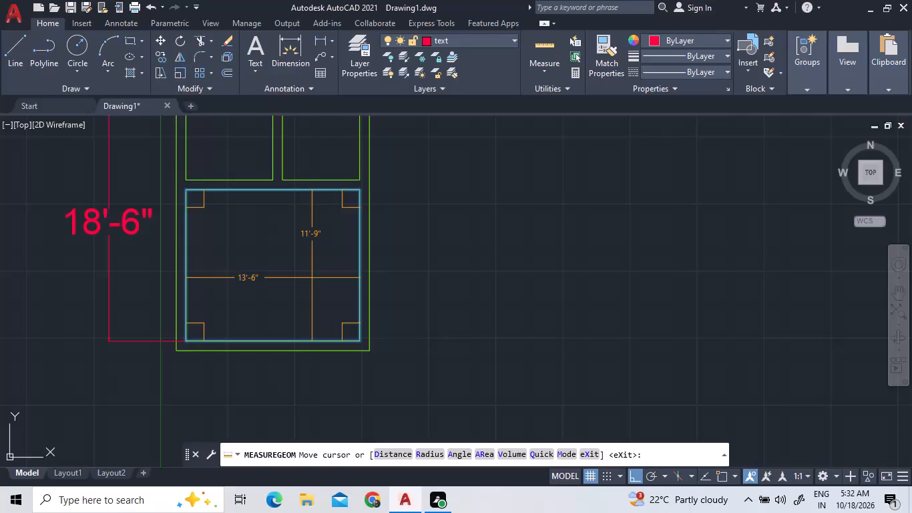
scroll(304, 286, "down", 1)
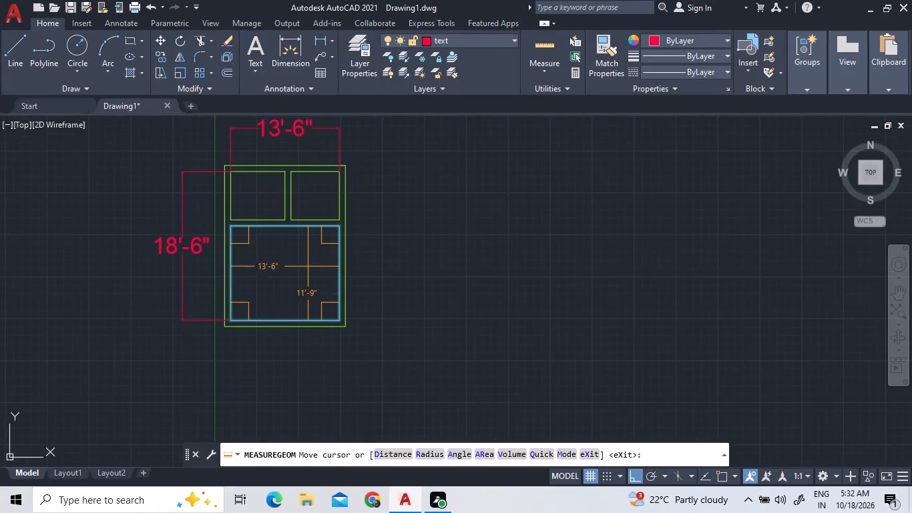
key("Escape")
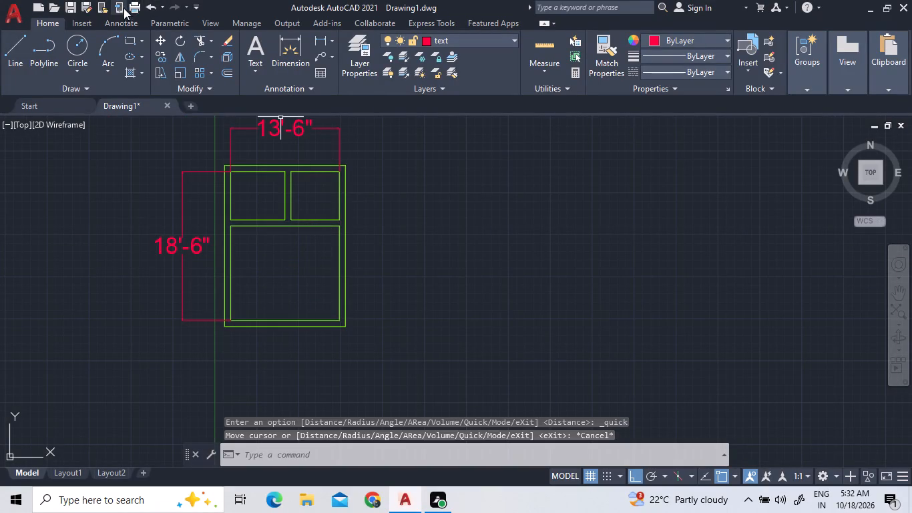
Undo the partition trims and offsets back to the undivided room with only its outer walls.
triple_click(153, 8)
double_click(153, 8)
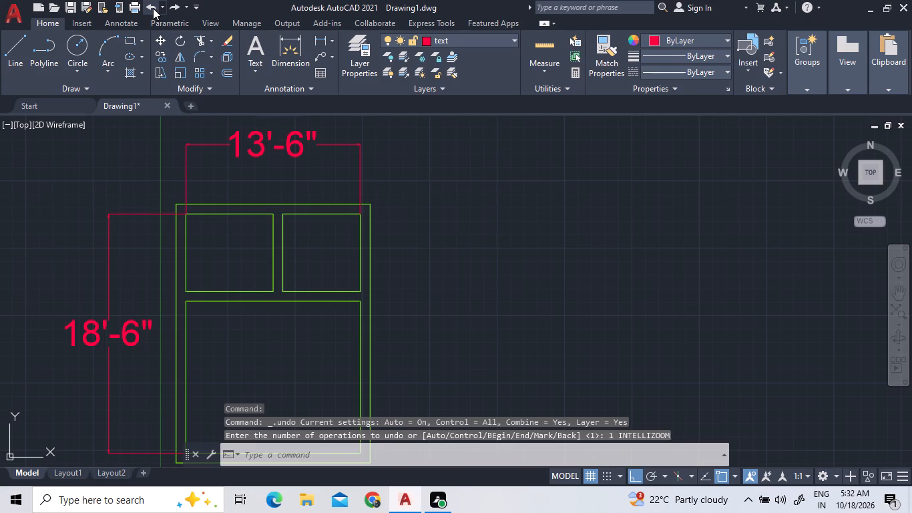
left_click(153, 8)
left_click(153, 8)
left_click(153, 8)
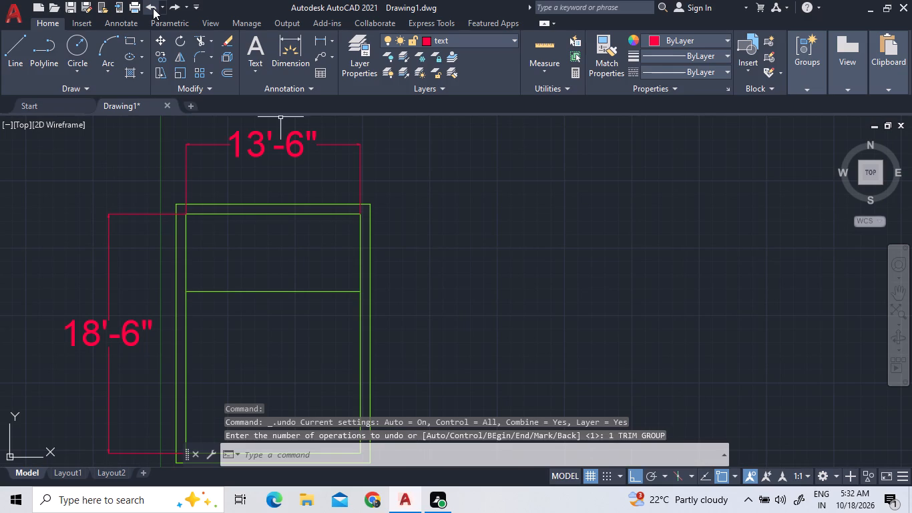
left_click(153, 8)
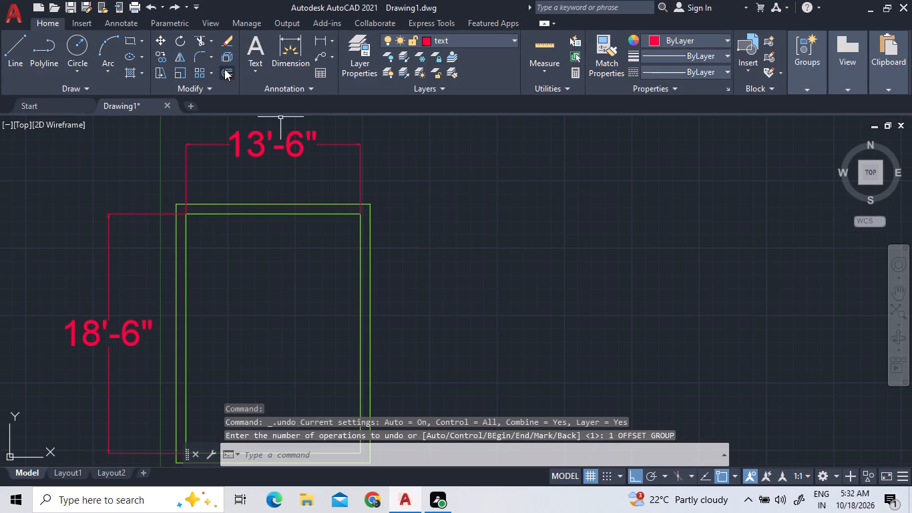
Offset the top wall's inner line 4' down into the room.
left_click(227, 68)
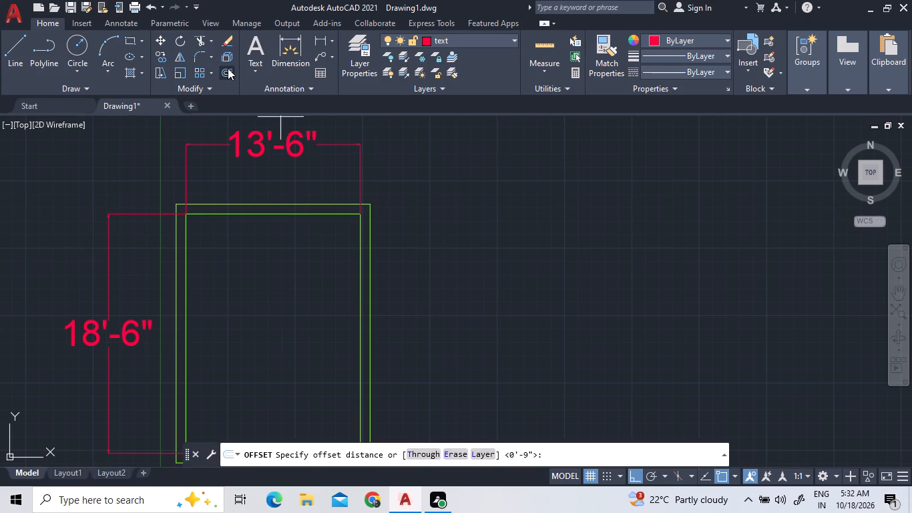
type("4'")
key("Return")
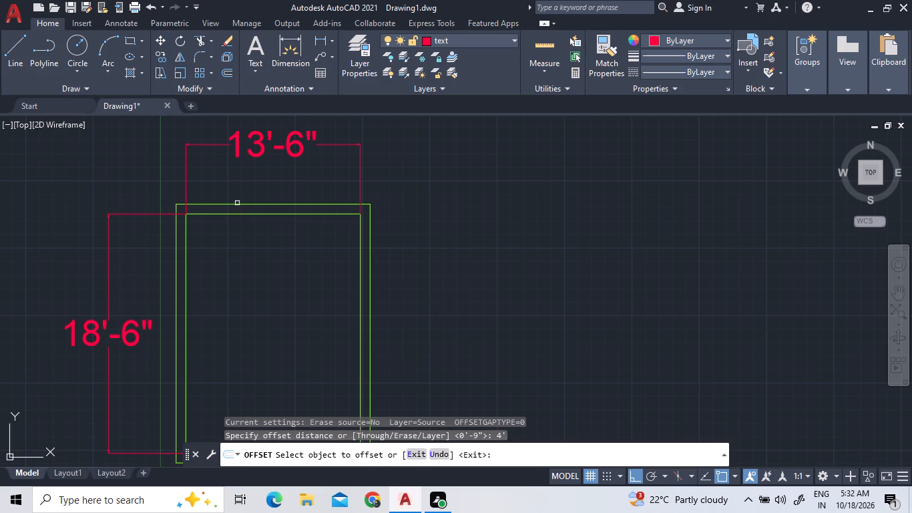
triple_click(296, 214)
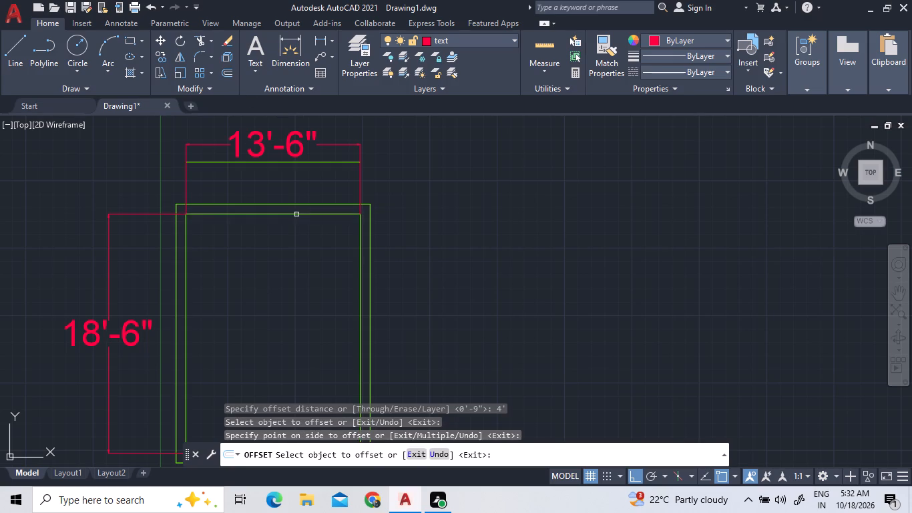
double_click(298, 214)
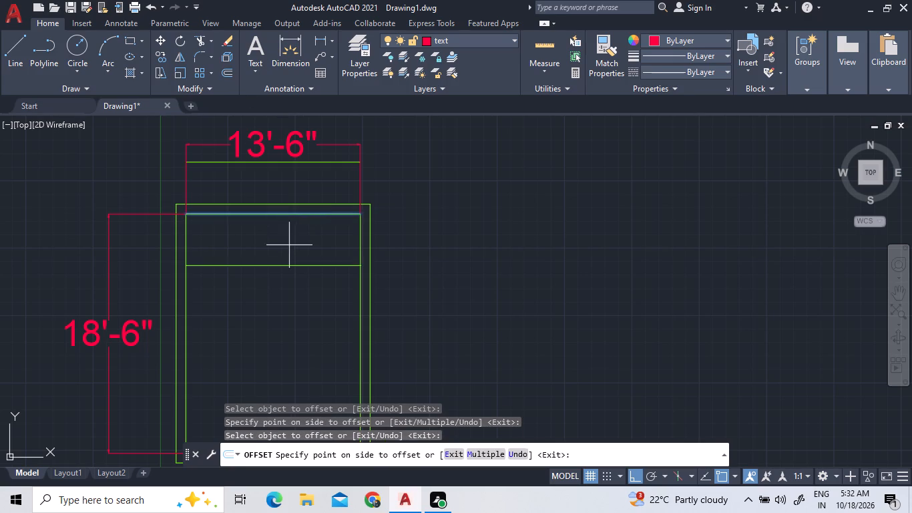
left_click(287, 254)
right_click(280, 161)
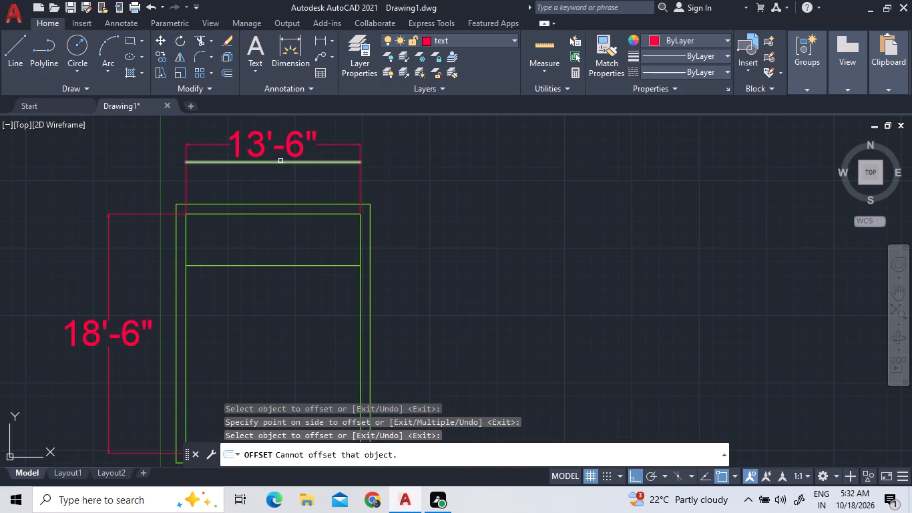
right_click(288, 164)
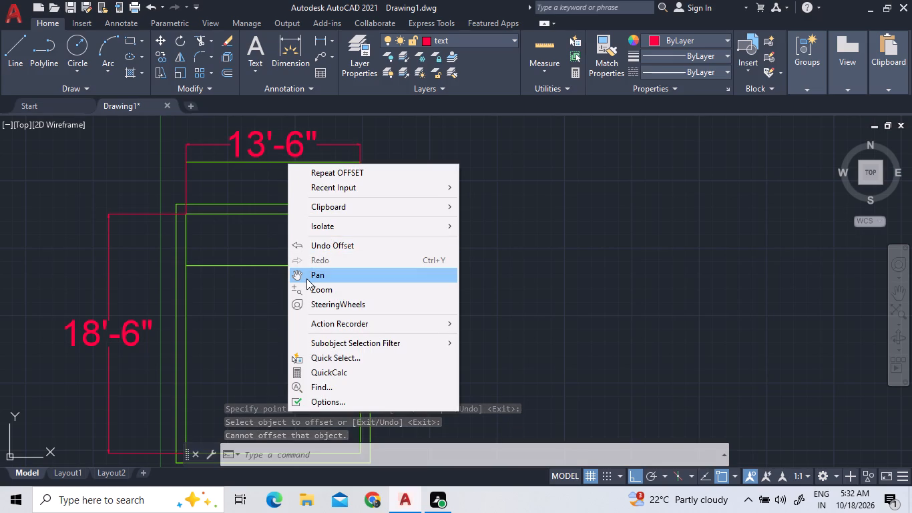
Erase the stray offset line above the room's top wall.
left_click(262, 184)
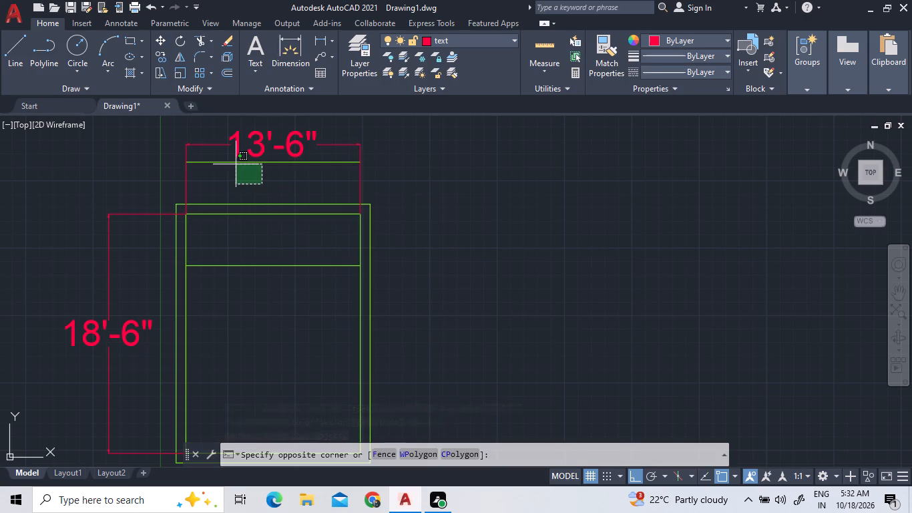
left_click(237, 159)
right_click(237, 163)
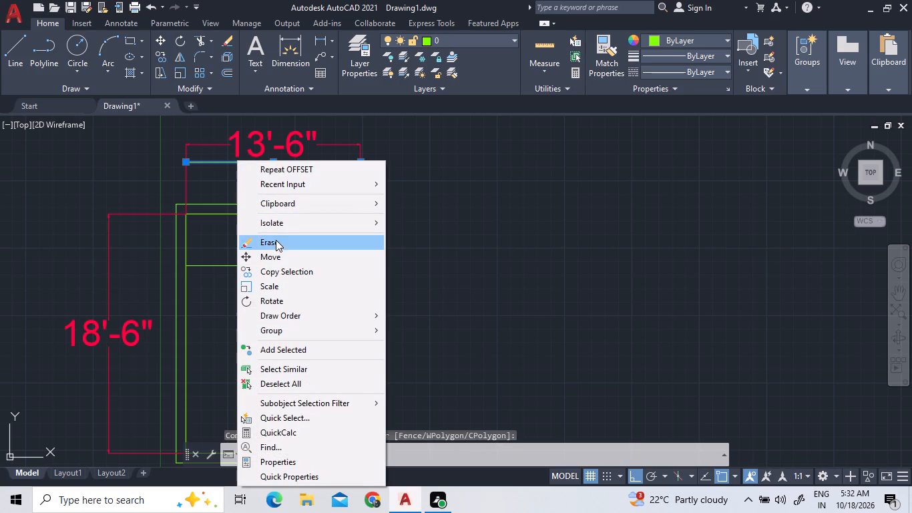
left_click(280, 246)
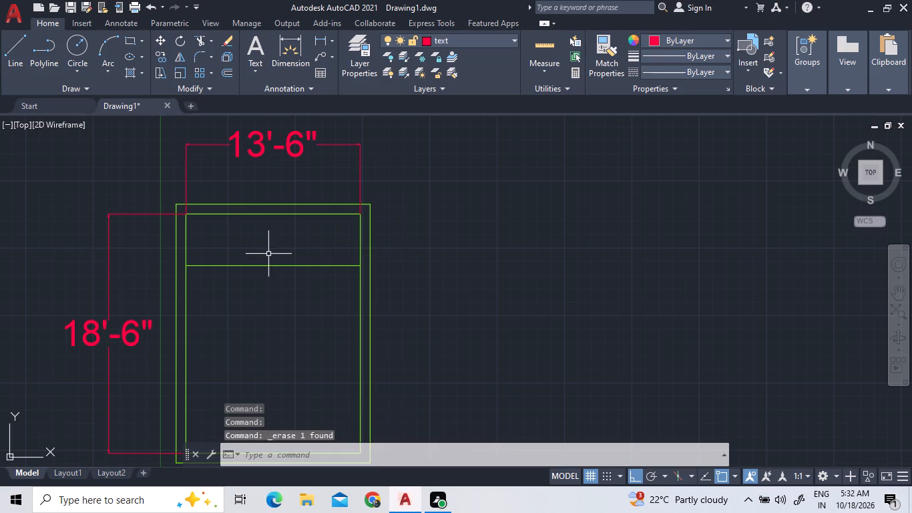
Offset the new horizontal partition line 9" downward to form the partition wall.
left_click(232, 71)
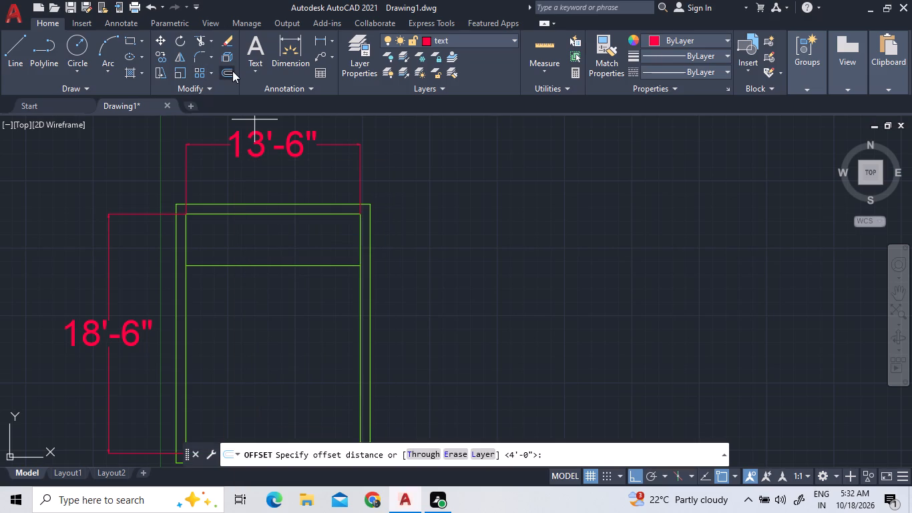
key("9")
key("shift+quotedbl")
key("Return")
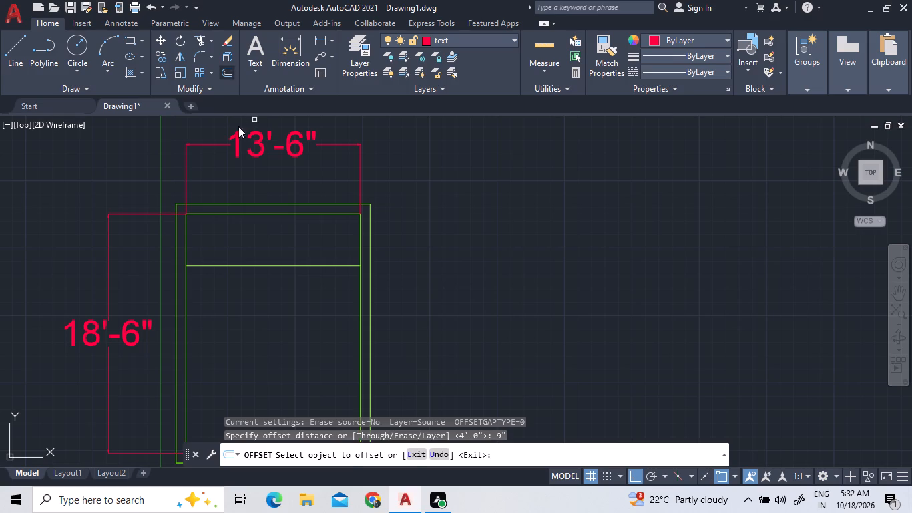
left_click(241, 264)
left_click(234, 287)
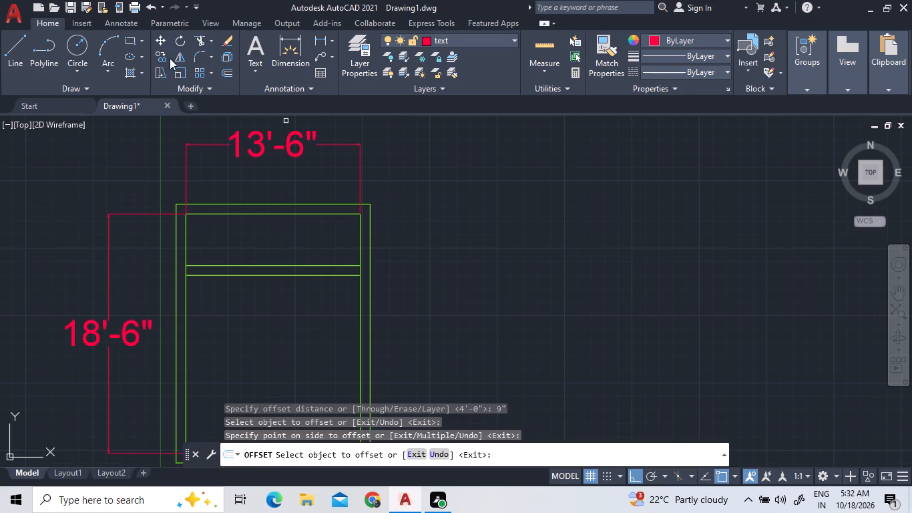
Offset the right wall's inner line 5' to the left into the room.
double_click(228, 77)
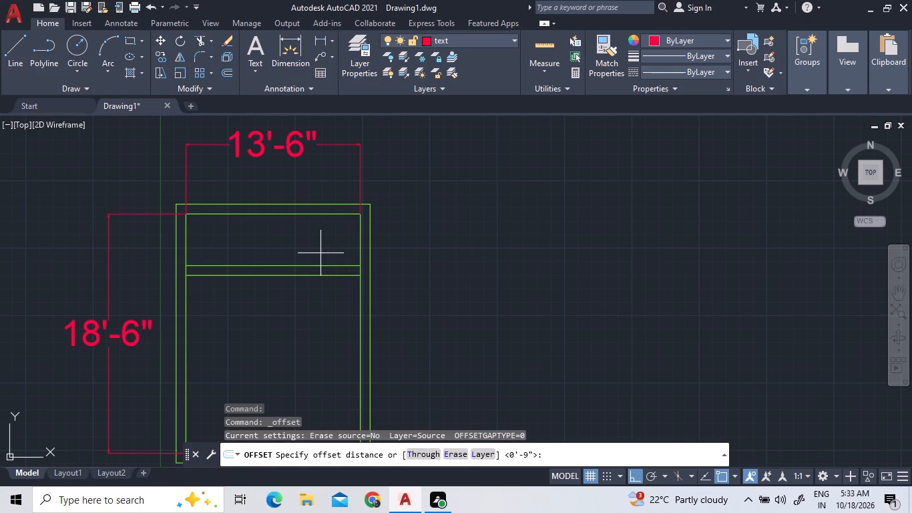
type("5'")
key("Return")
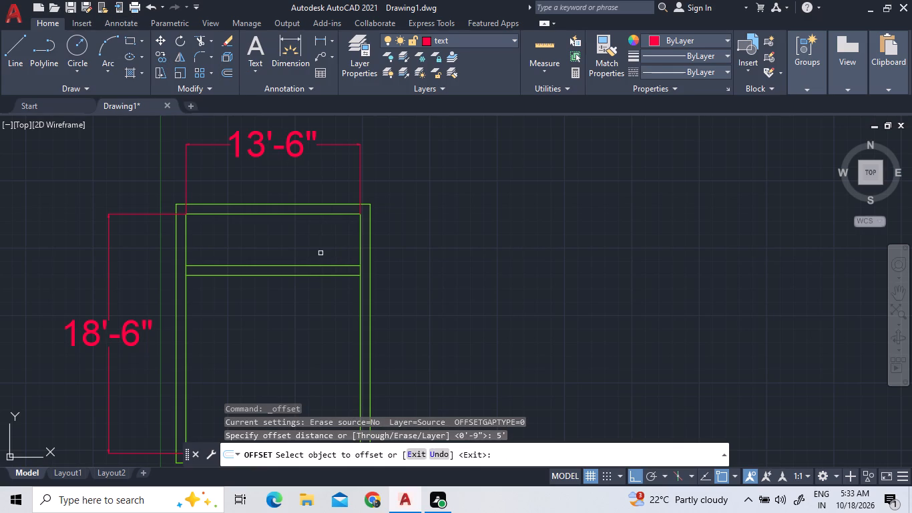
triple_click(361, 248)
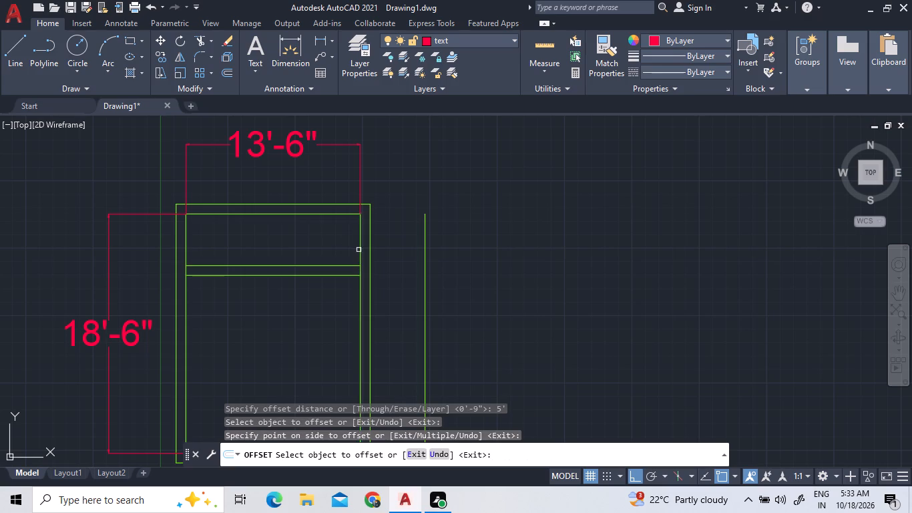
left_click(361, 250)
double_click(344, 258)
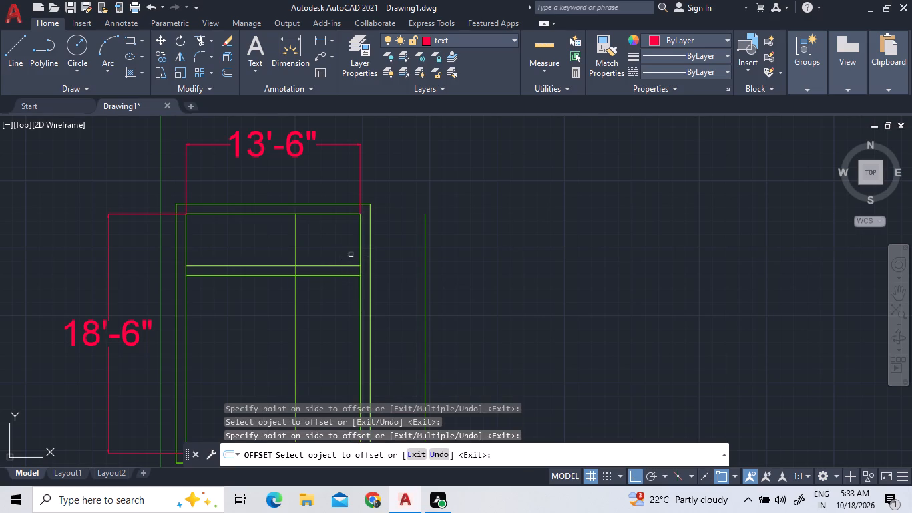
right_click(351, 254)
left_click(365, 275)
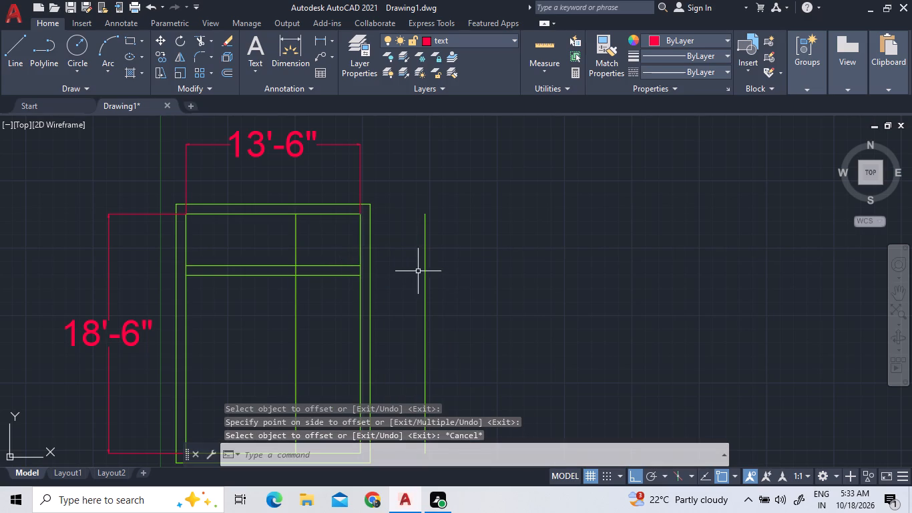
Erase the stray vertical offset line outside the right wall.
left_click(426, 267)
key("Delete")
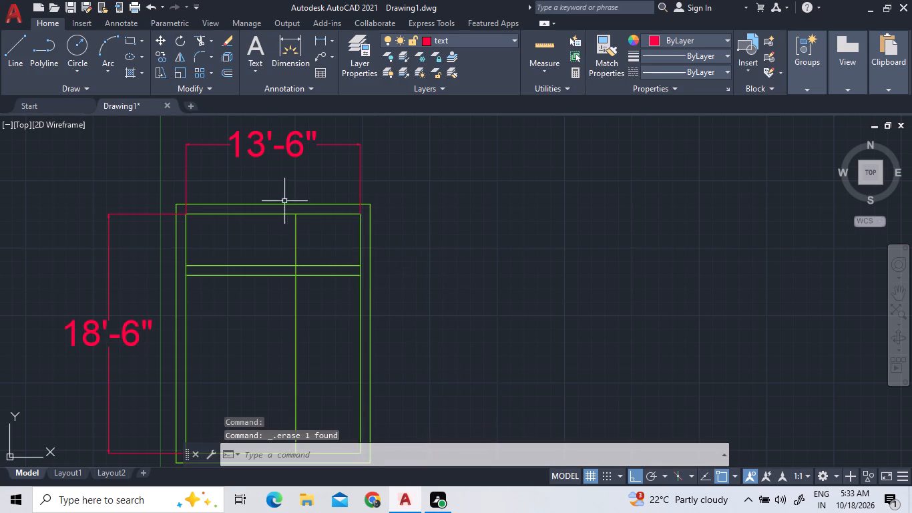
Offset the new vertical partition line 9" to the left to form the dividing wall.
left_click(228, 75)
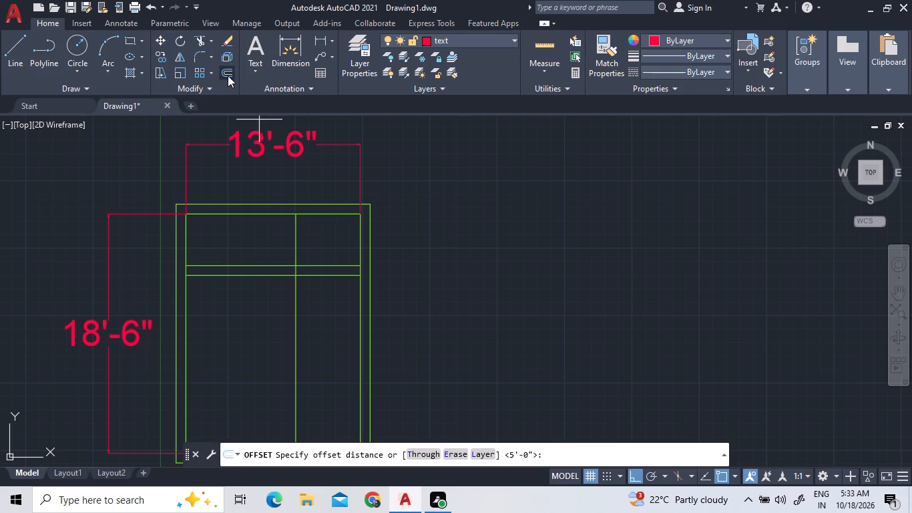
key("9")
key("shift+quotedbl")
key("Return")
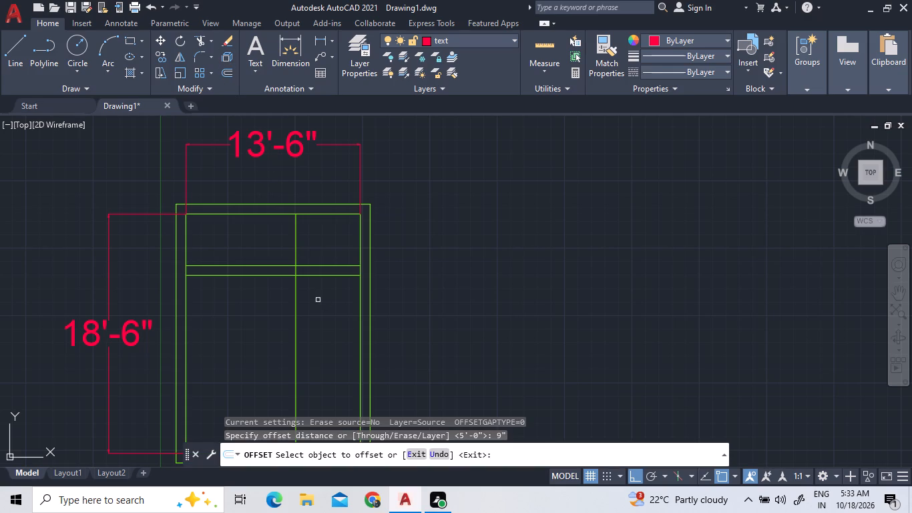
left_click(296, 245)
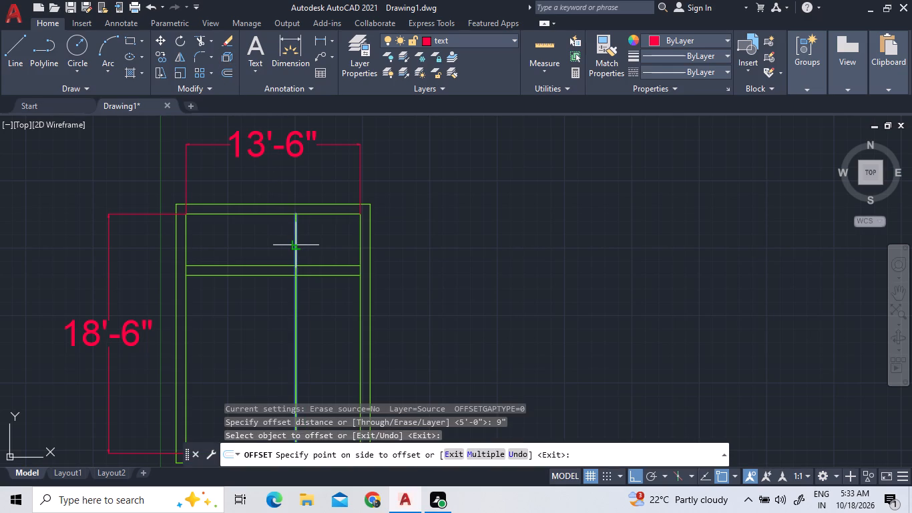
left_click(292, 244)
left_click(292, 244)
right_click(292, 244)
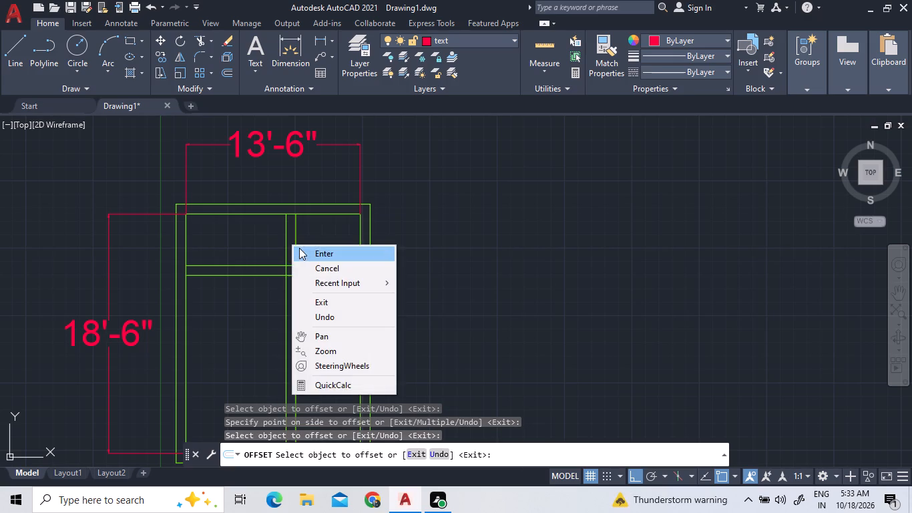
left_click(300, 248)
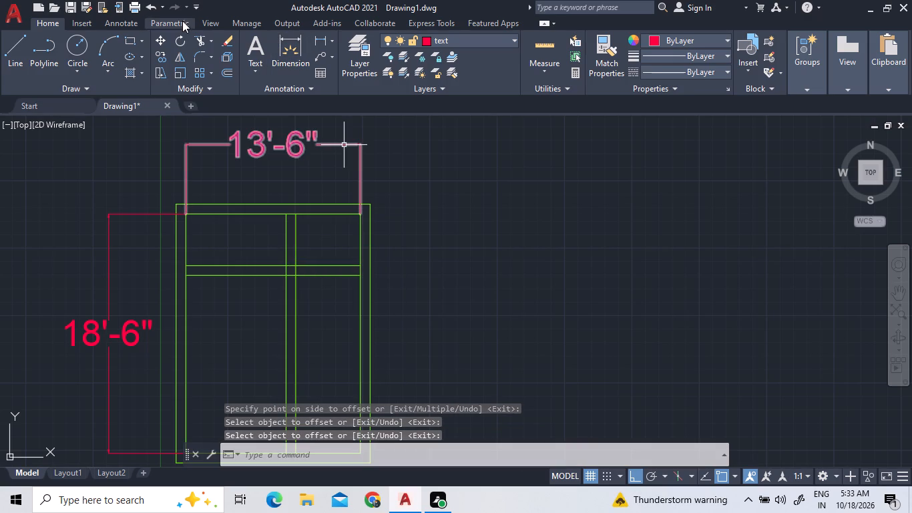
Trim the left wall's inner line at the horizontal partition's end and clear the overlapping lines where the two partitions cross.
left_click(203, 41)
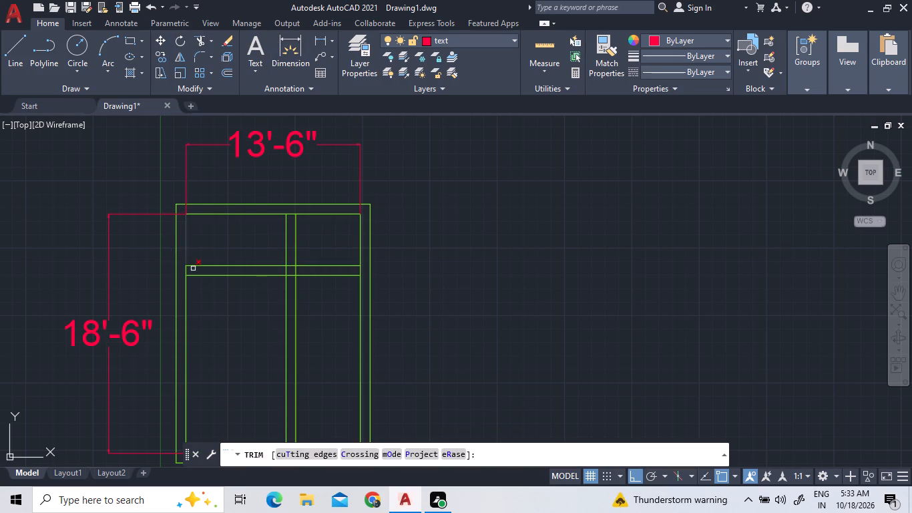
double_click(186, 269)
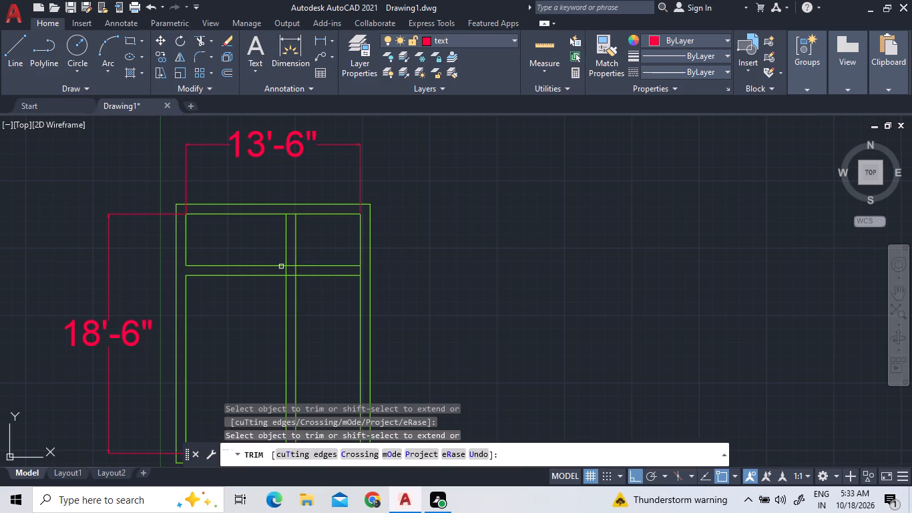
left_click(291, 271)
triple_click(284, 270)
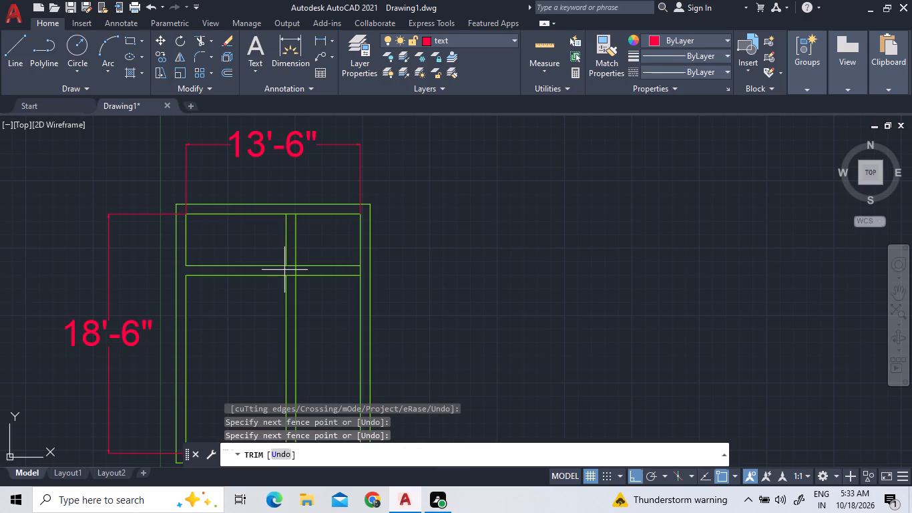
left_click(291, 261)
left_click(287, 271)
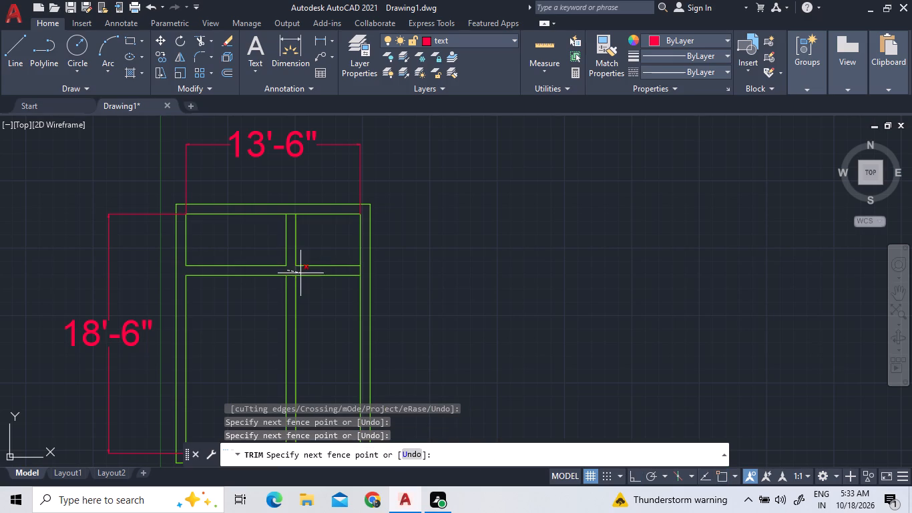
left_click(300, 273)
left_click(292, 273)
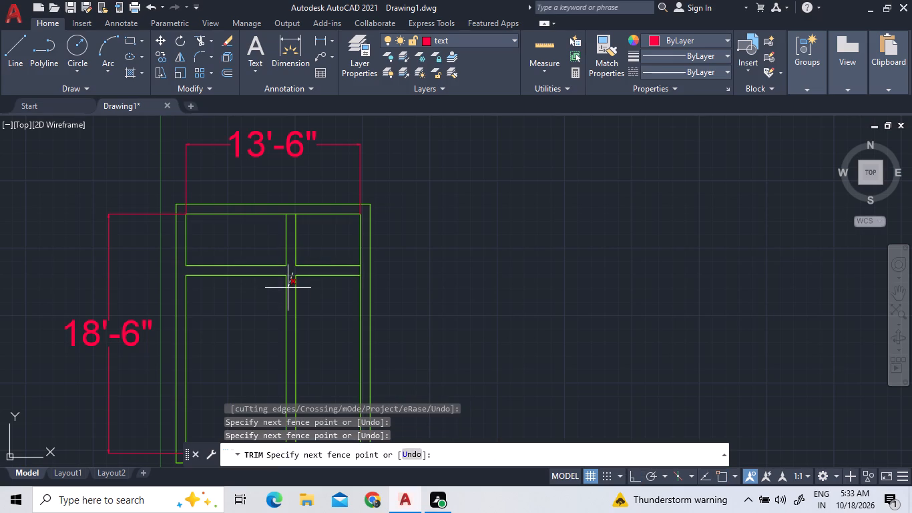
left_click(290, 289)
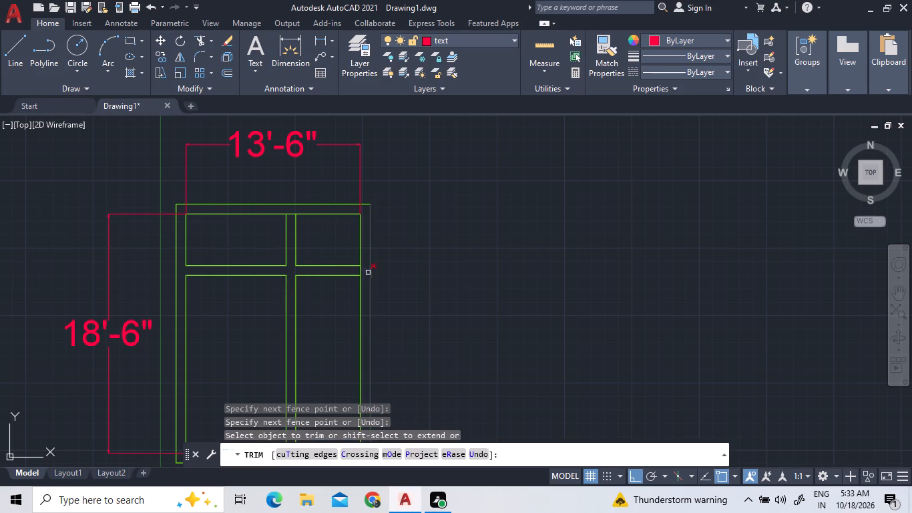
Trim the inner lines of the right and top walls between the partition lines to open those junctions.
left_click(357, 271)
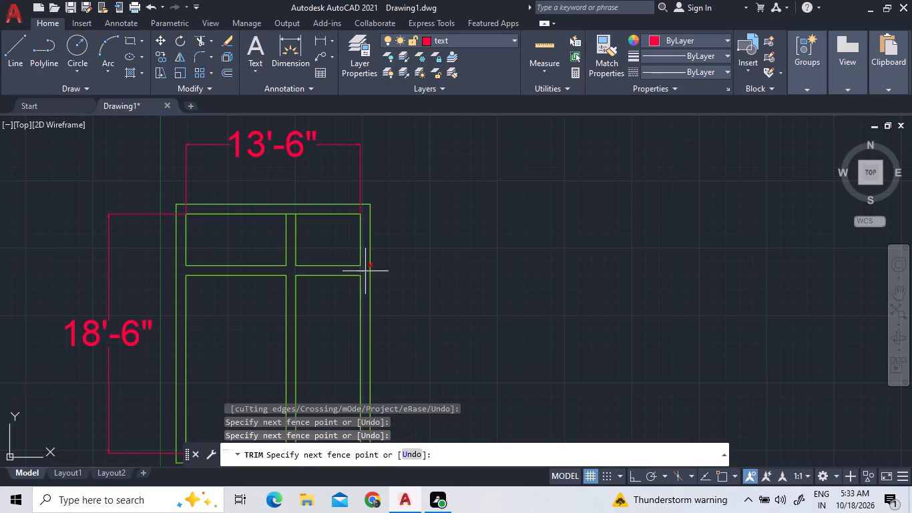
double_click(366, 271)
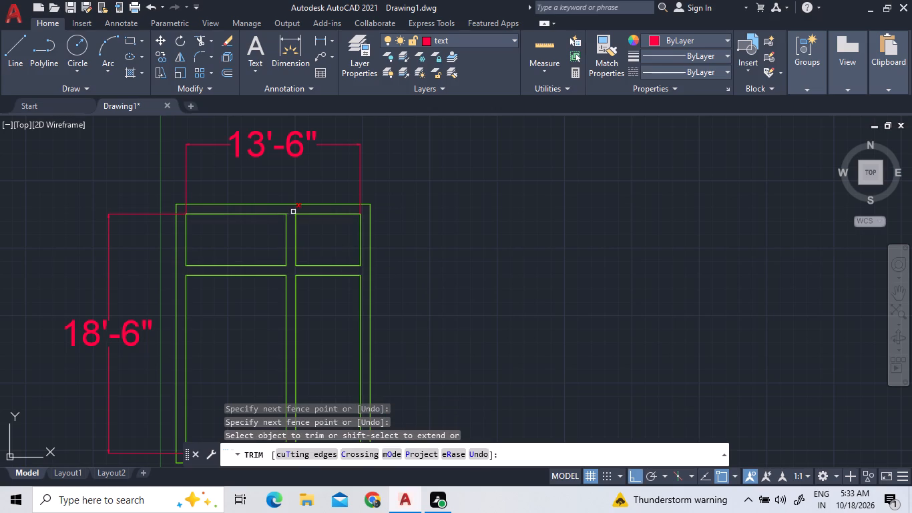
double_click(291, 214)
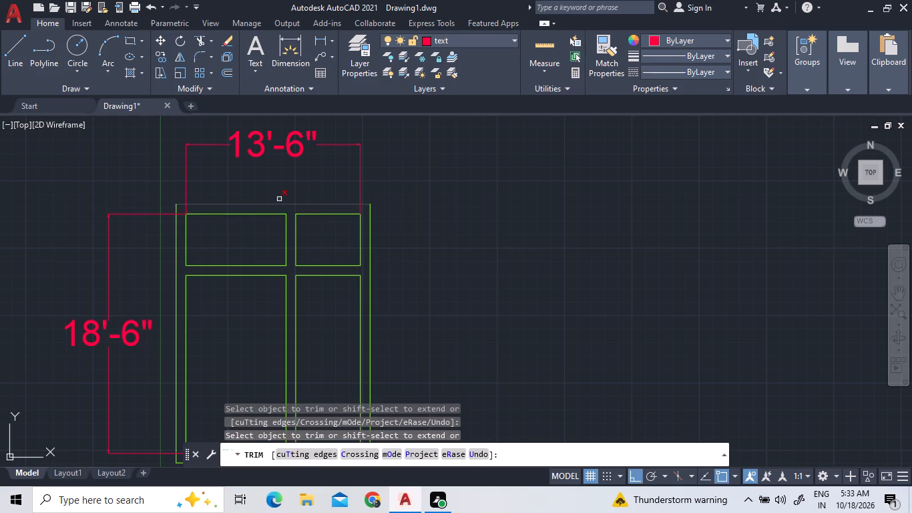
right_click(270, 190)
left_click(286, 197)
Measure the inside width and height of the lower-right room.
scroll(307, 160, "down", 1)
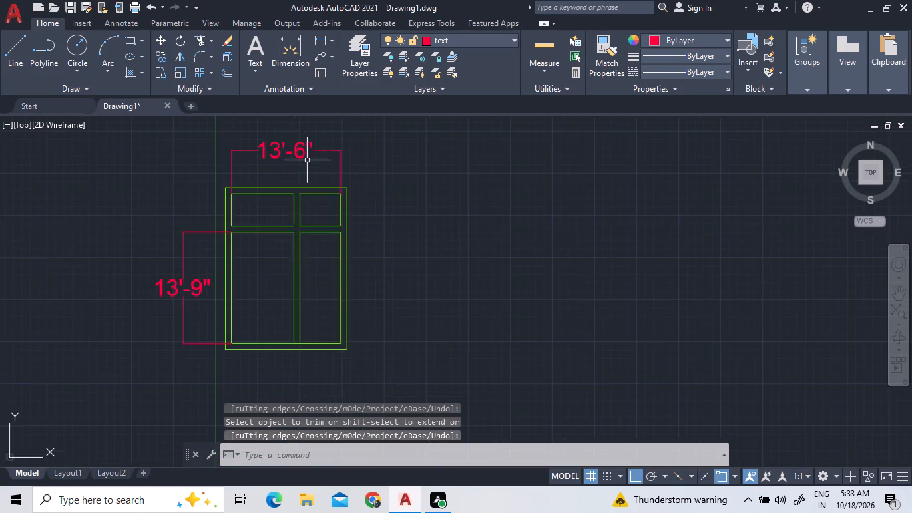
scroll(308, 182, "down", 1)
scroll(324, 218, "up", 1)
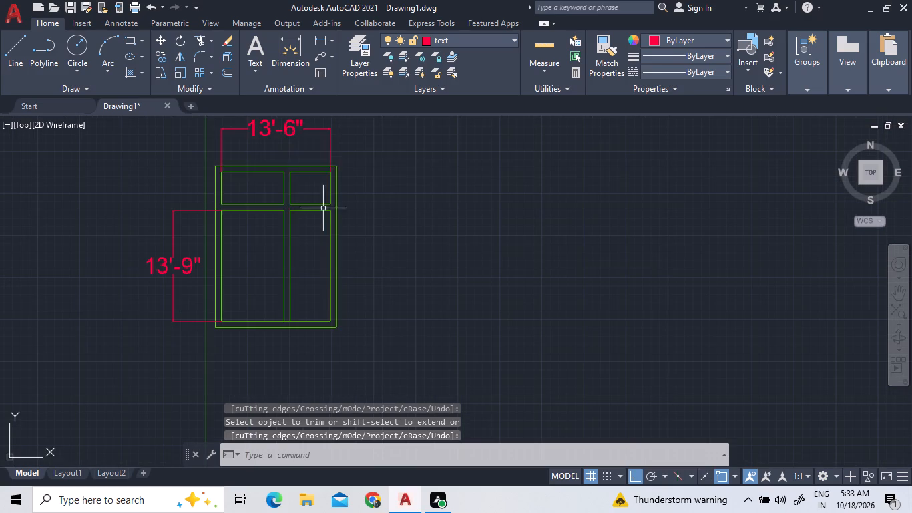
double_click(232, 83)
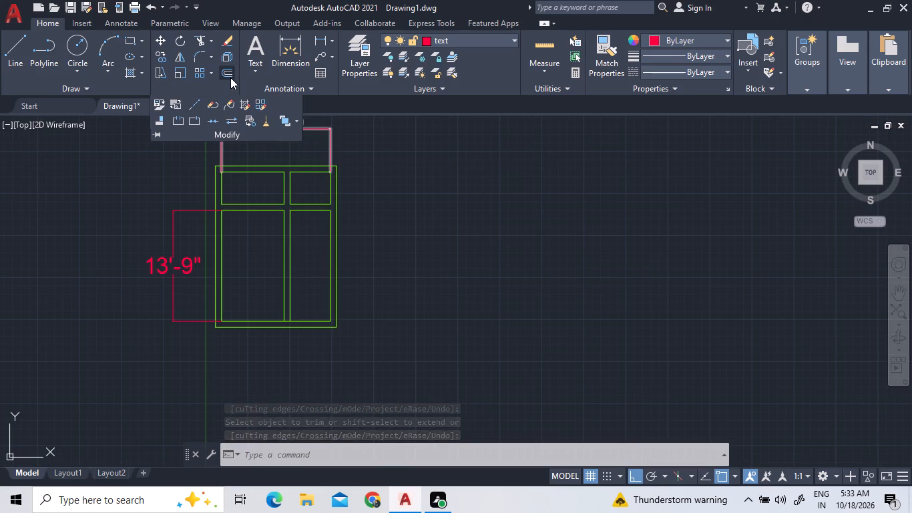
double_click(230, 77)
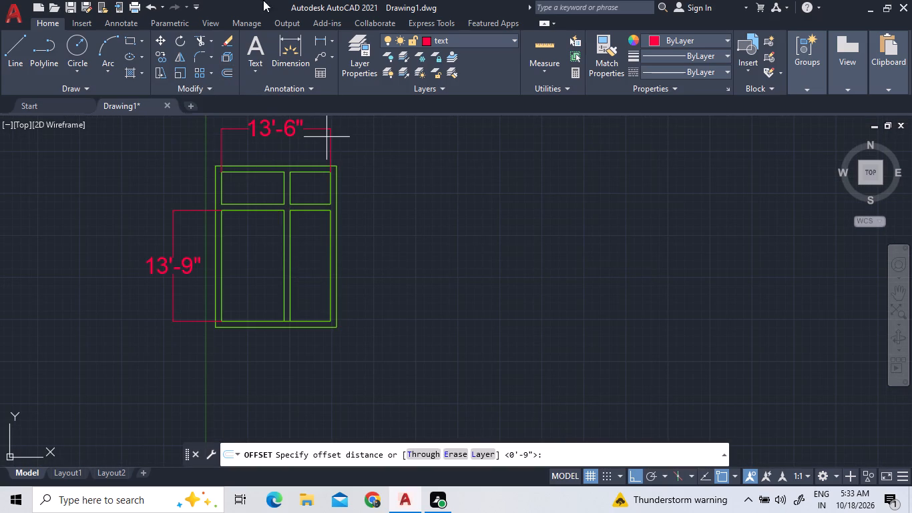
left_click(555, 47)
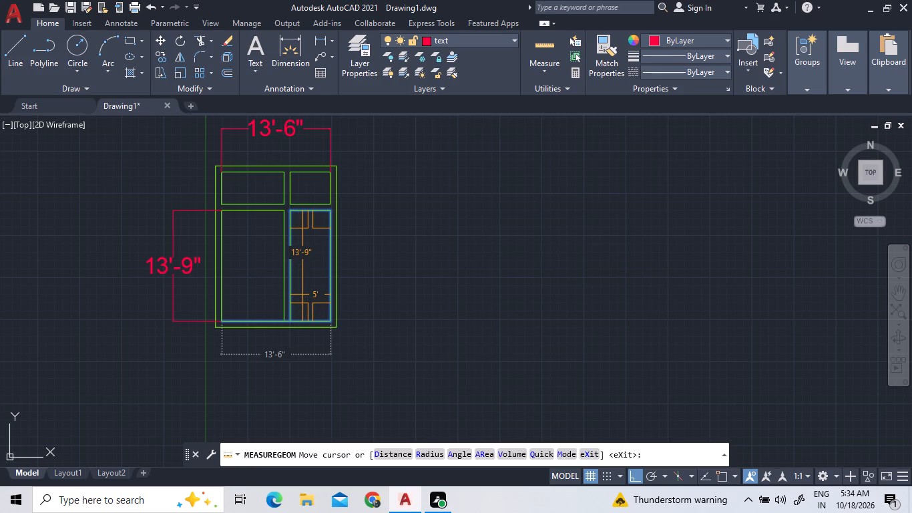
scroll(297, 315, "up", 3)
scroll(297, 315, "down", 2)
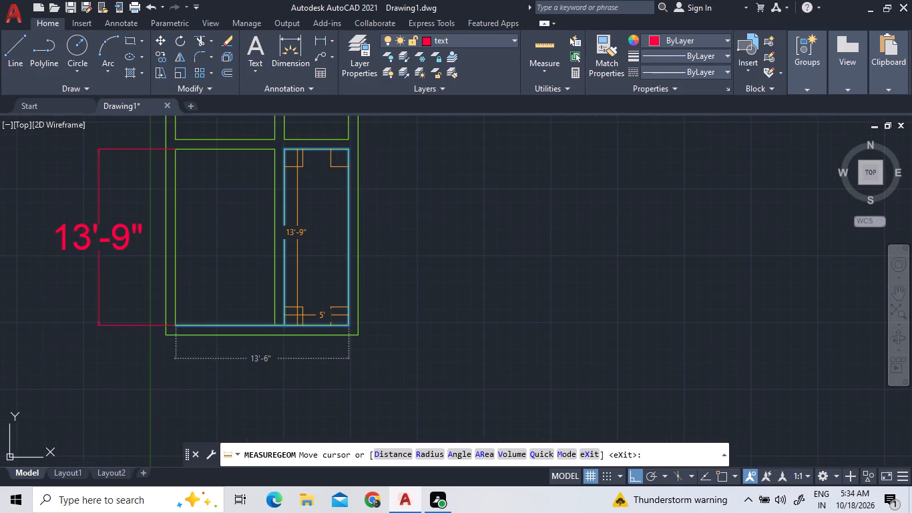
key("Escape")
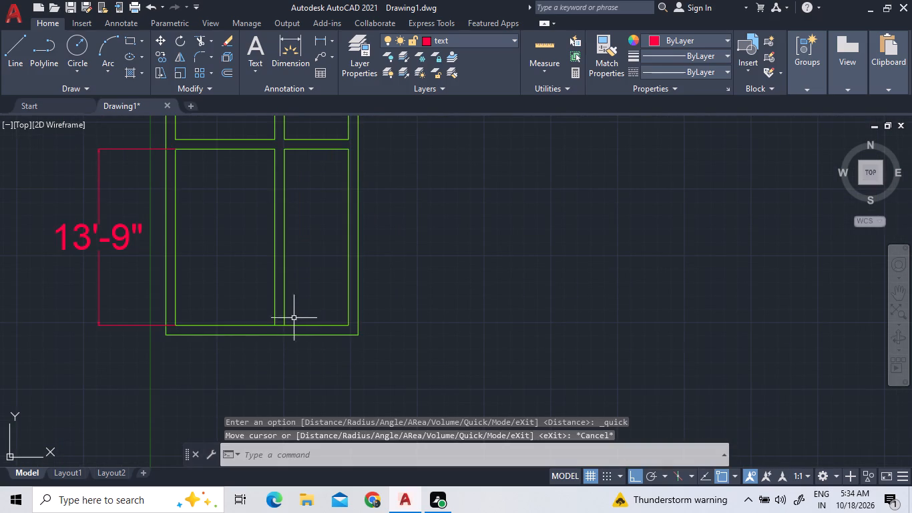
Trim the bottom wall's inner line between the vertical partition lines and remove both vertical partition lines below the horizontal partition.
left_click(198, 39)
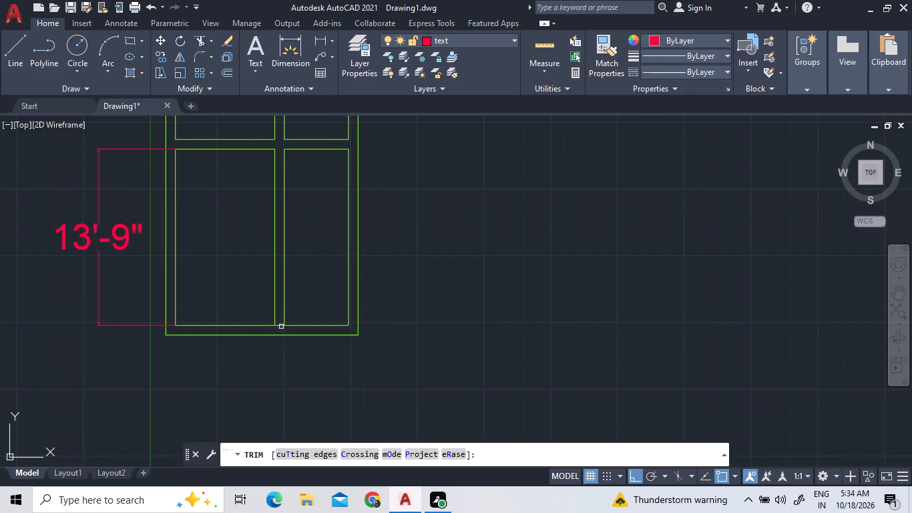
left_click(279, 327)
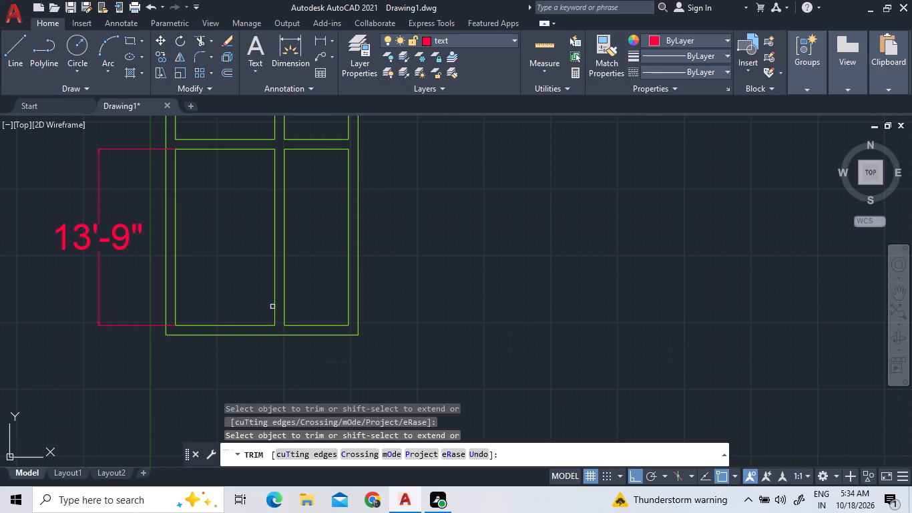
left_click(272, 307)
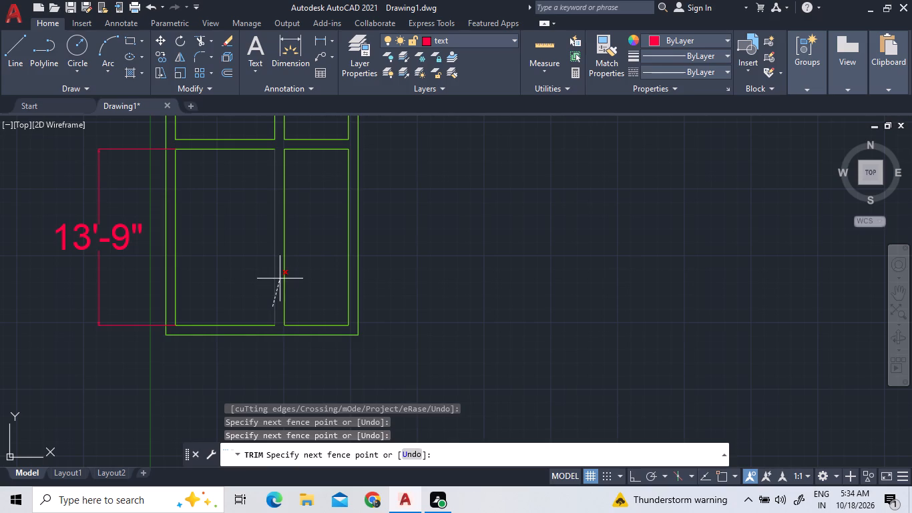
left_click(280, 279)
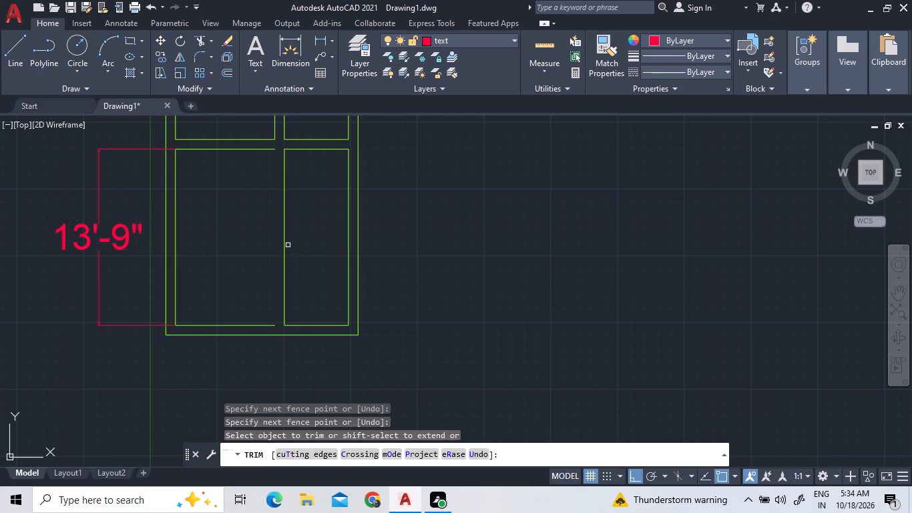
double_click(283, 242)
right_click(283, 242)
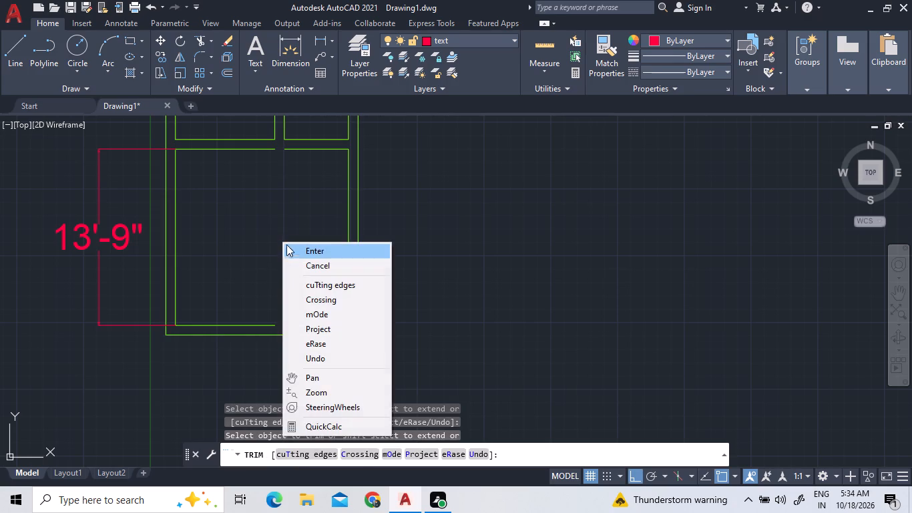
left_click(293, 252)
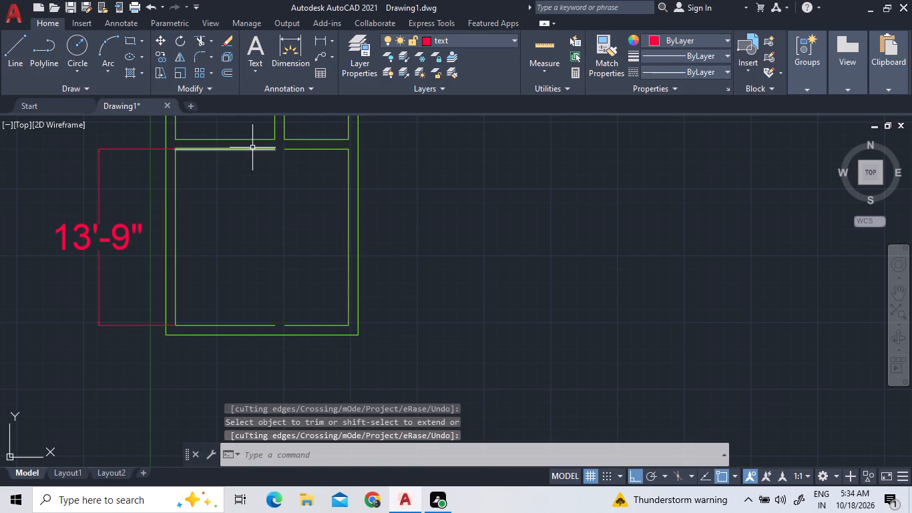
Join the two halves of the horizontal partition's lower line into one line.
left_click(252, 149)
double_click(312, 150)
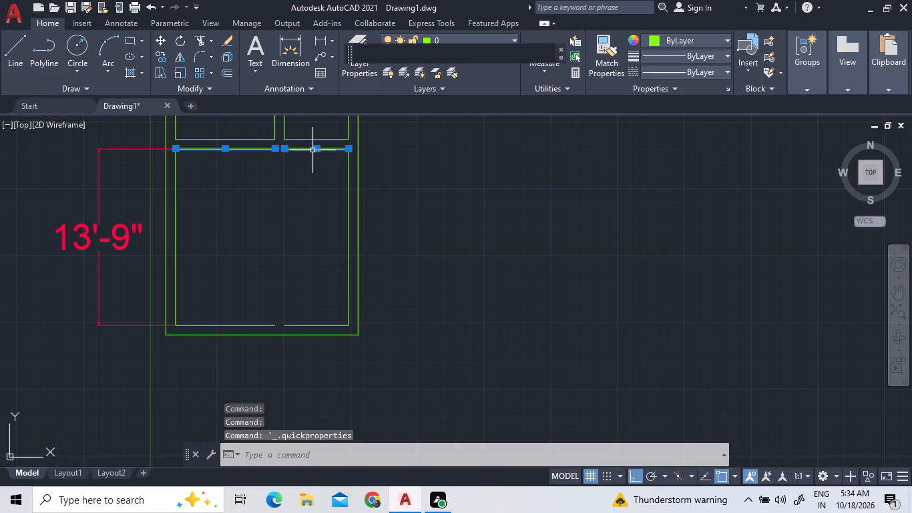
key("j")
key("space")
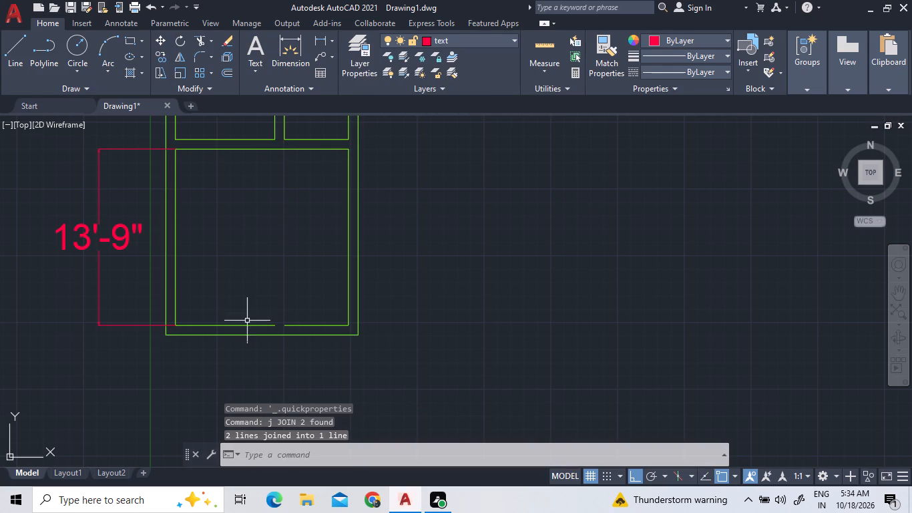
Join the two halves of the bottom wall's inner line into one line.
double_click(249, 327)
left_click(302, 325)
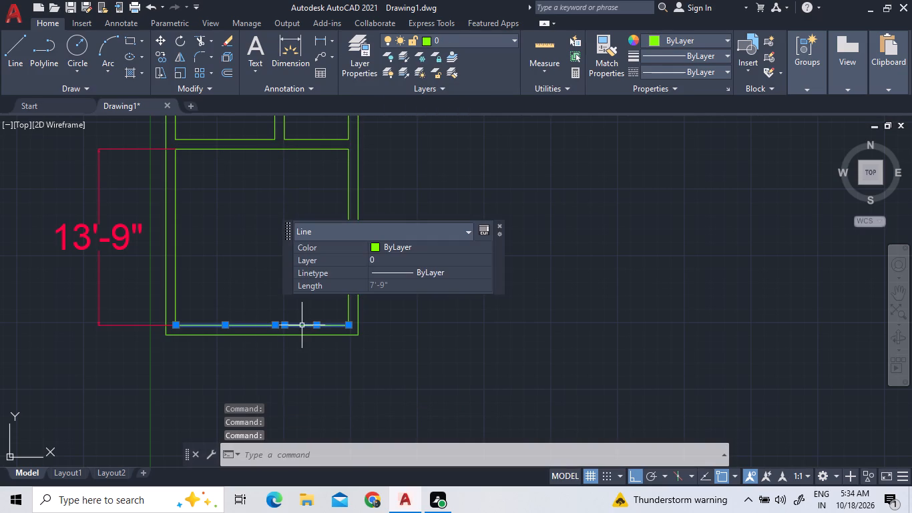
key("j")
key("space")
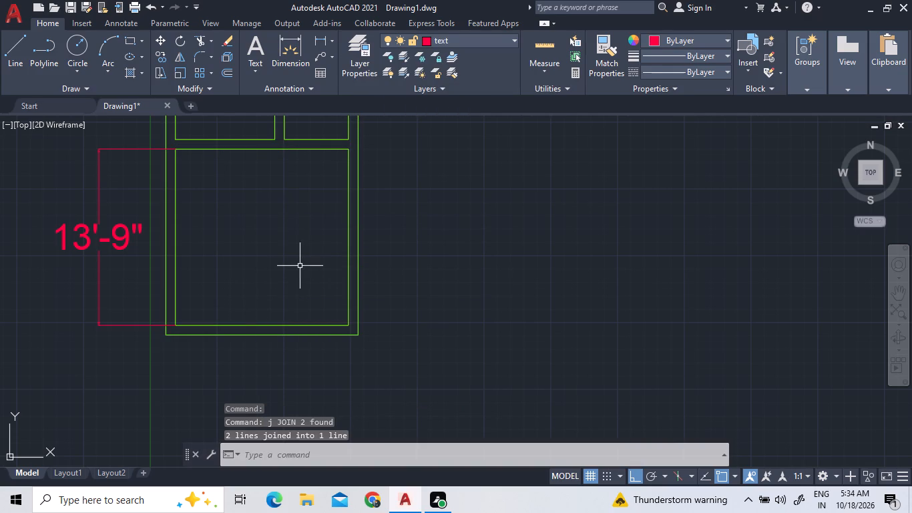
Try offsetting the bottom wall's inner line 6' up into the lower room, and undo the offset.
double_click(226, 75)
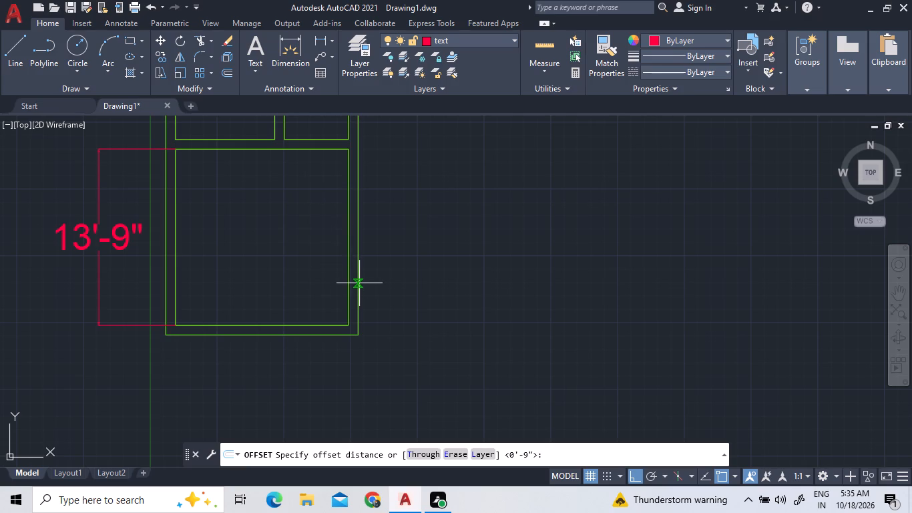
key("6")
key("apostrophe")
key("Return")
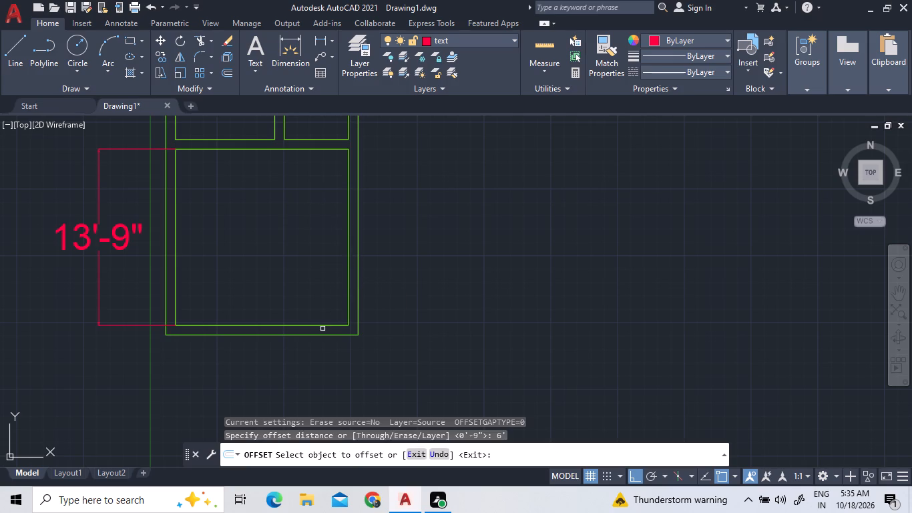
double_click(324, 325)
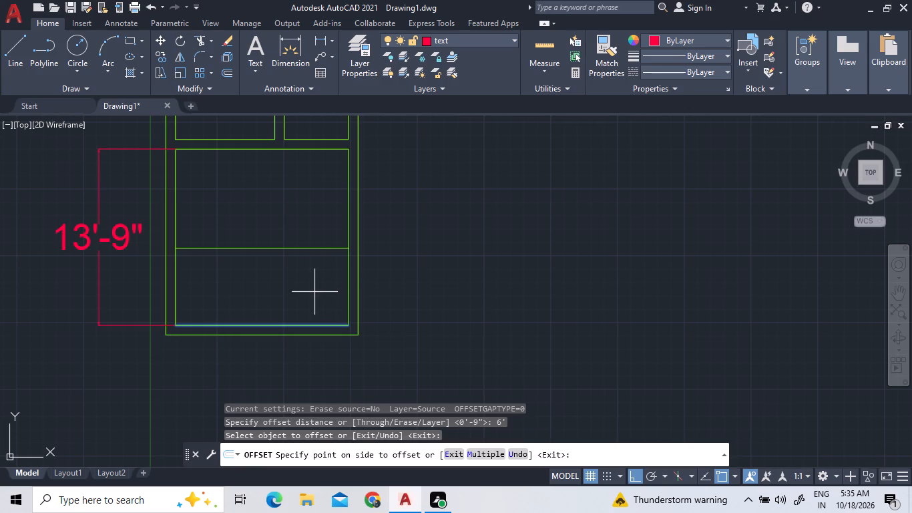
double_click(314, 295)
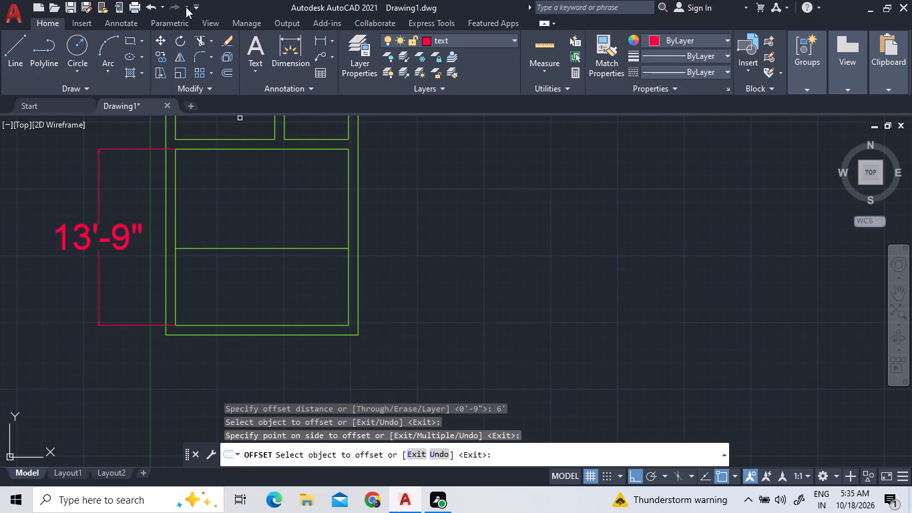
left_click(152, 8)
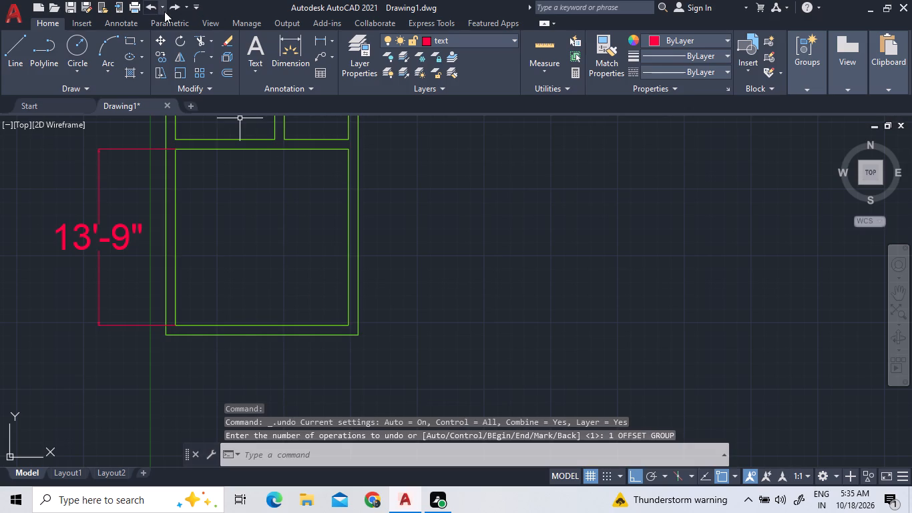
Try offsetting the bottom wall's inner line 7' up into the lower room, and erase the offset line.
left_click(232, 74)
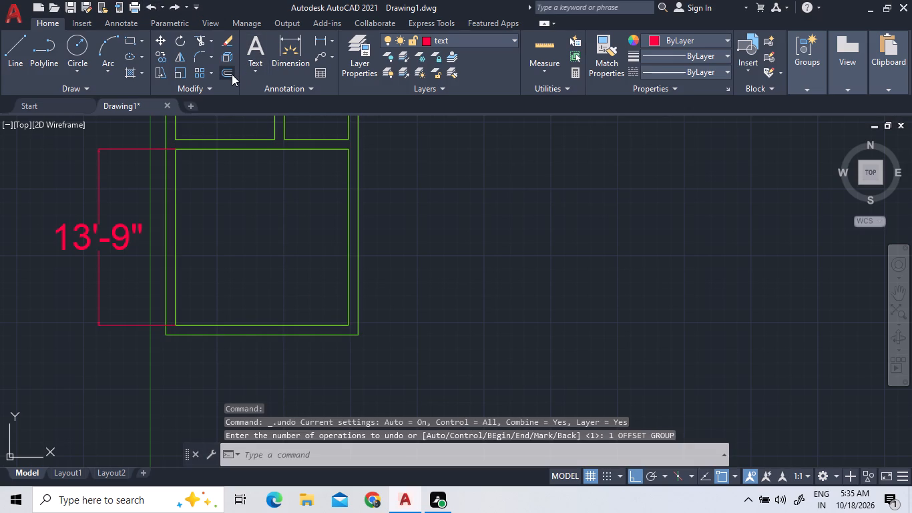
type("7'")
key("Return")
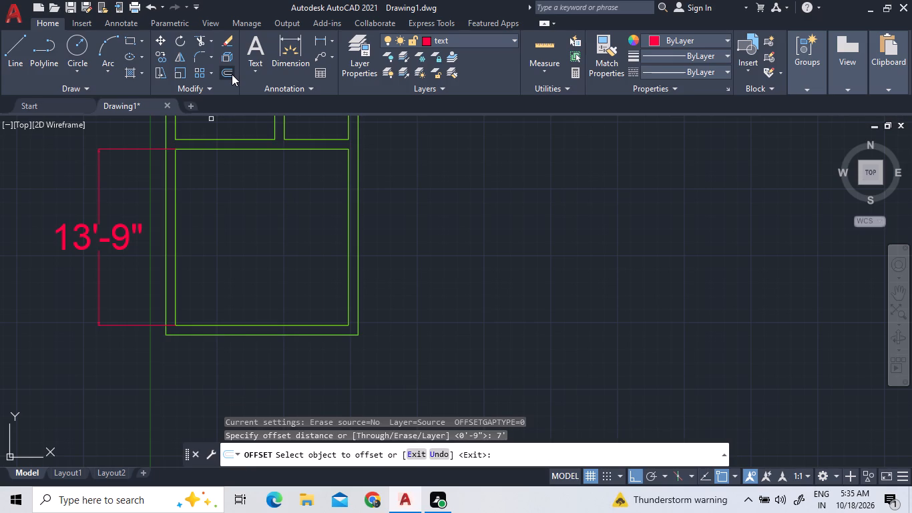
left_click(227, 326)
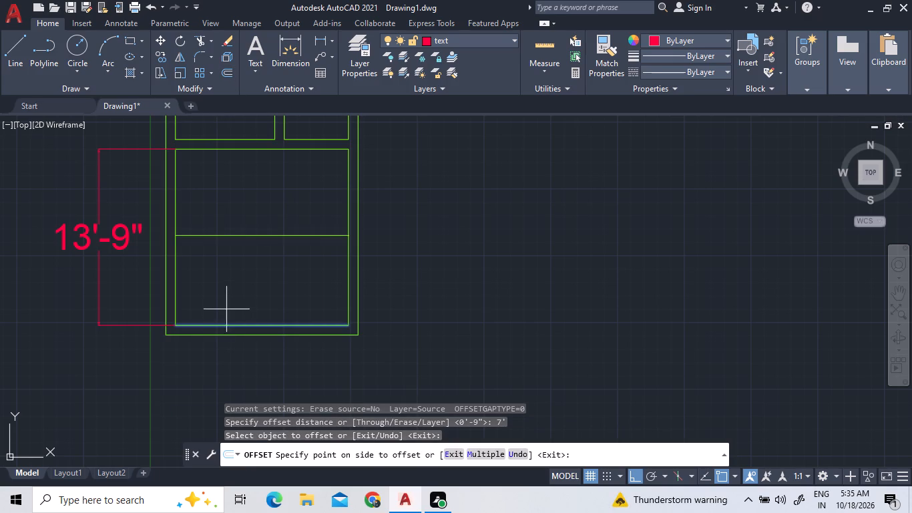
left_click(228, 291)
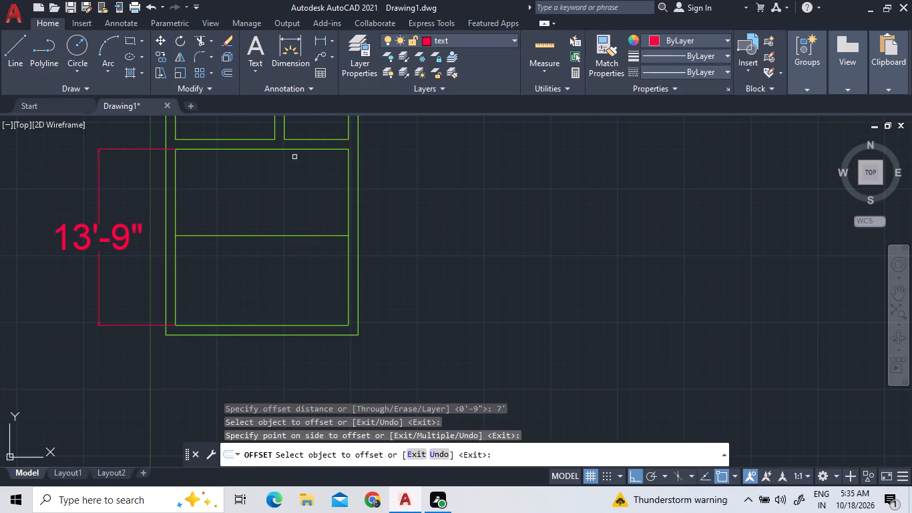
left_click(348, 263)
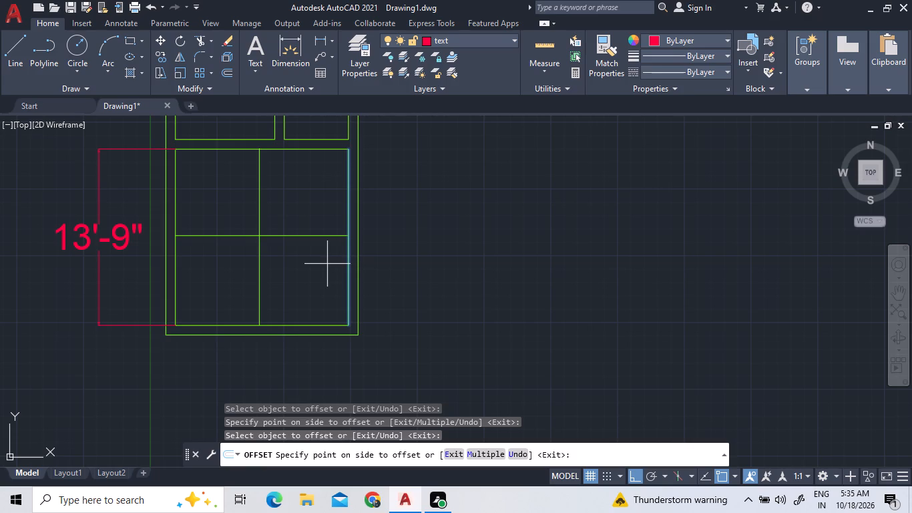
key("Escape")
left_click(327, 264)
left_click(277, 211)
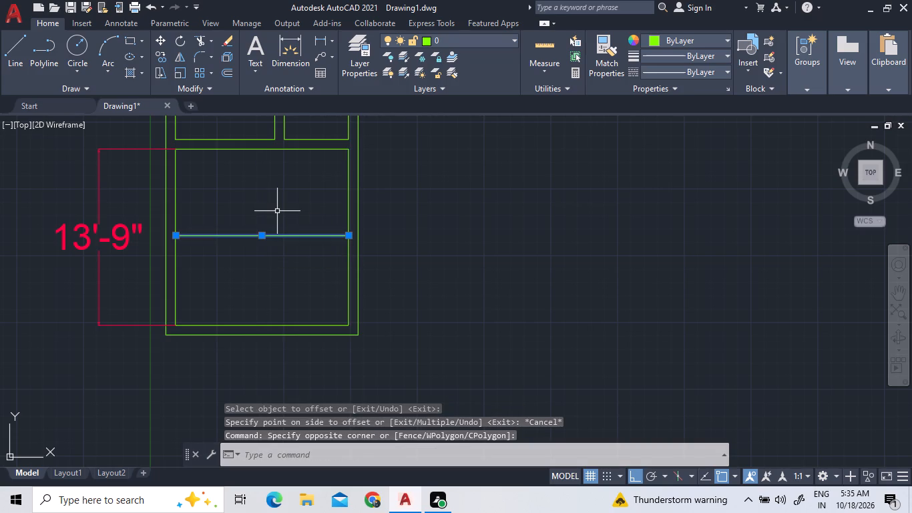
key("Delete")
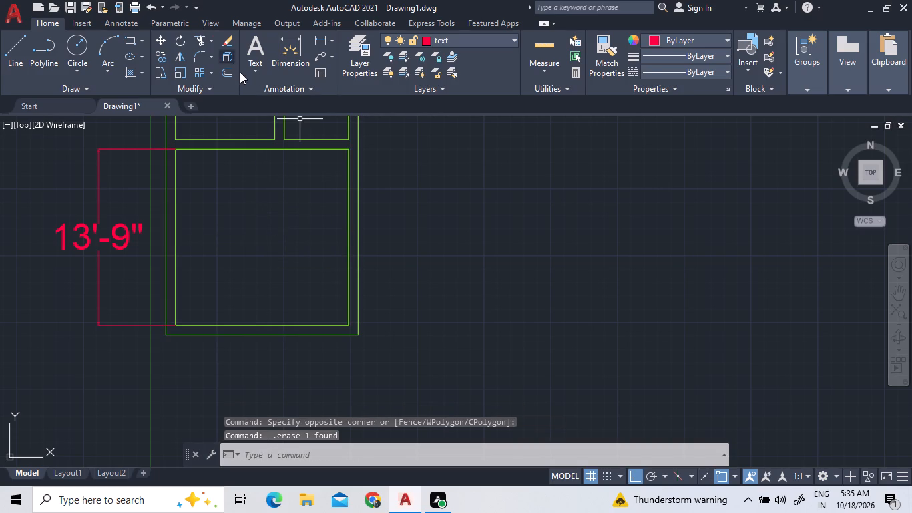
Offset the bottom wall's inner line 8' up into the lower room.
left_click(229, 75)
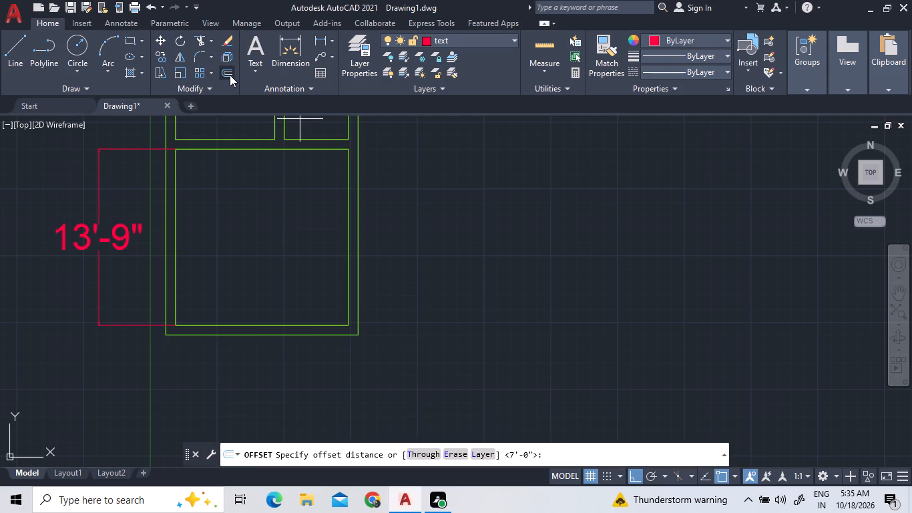
type("8'")
key("Return")
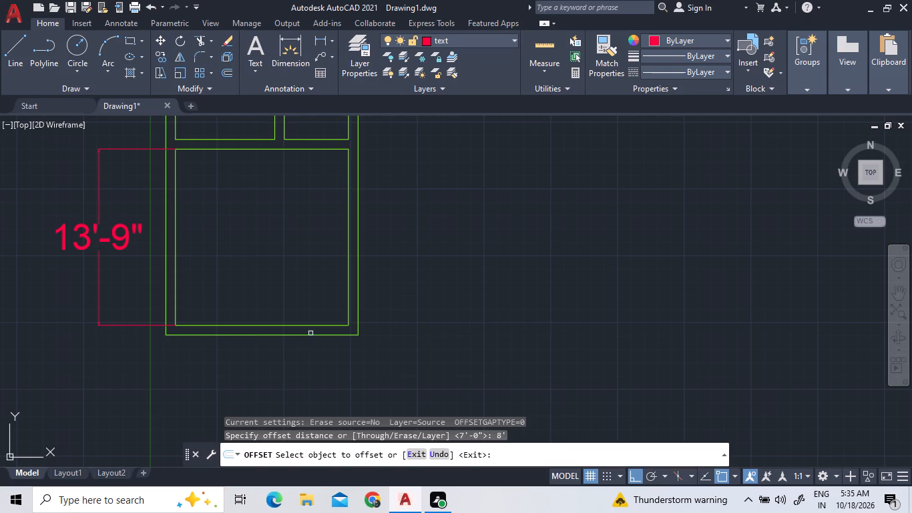
left_click(318, 323)
left_click(325, 325)
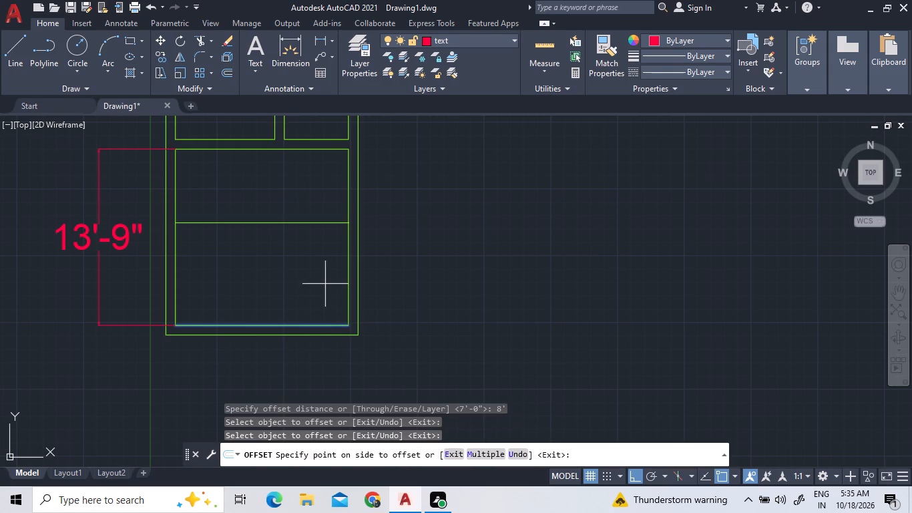
left_click(326, 275)
double_click(539, 47)
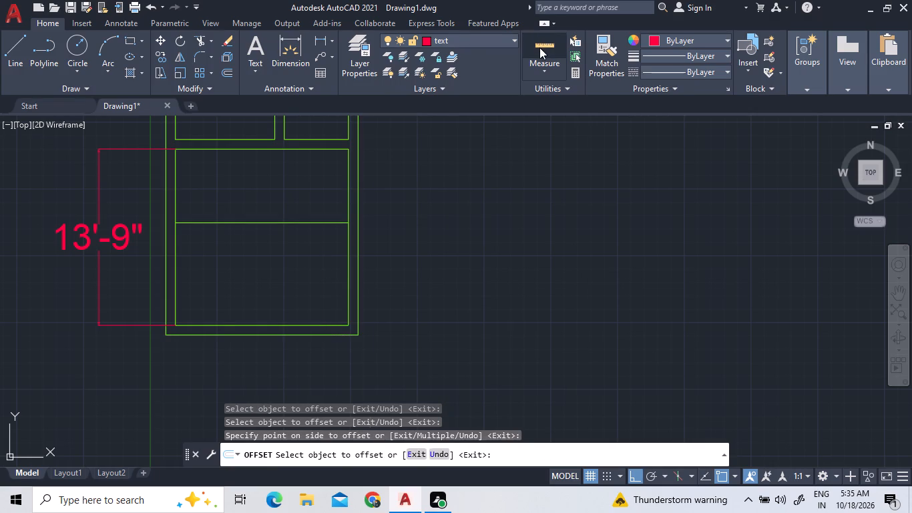
key("Escape")
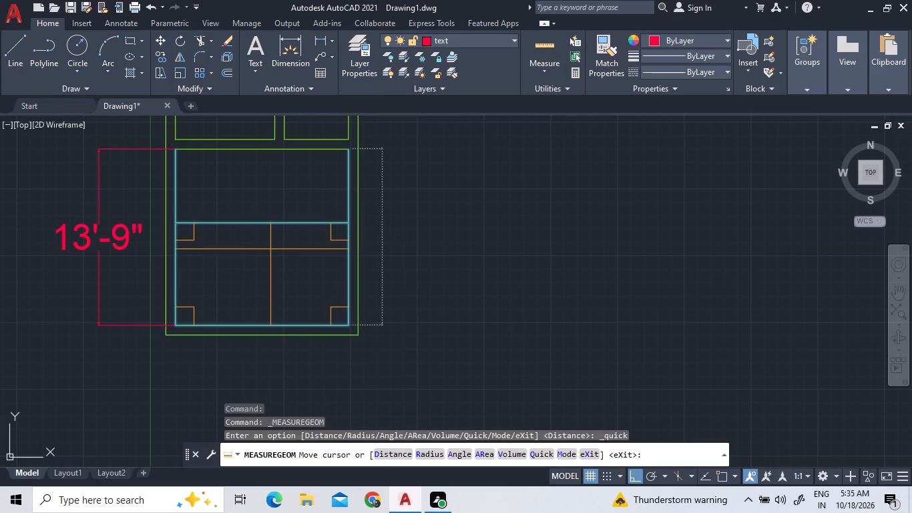
Offset the new horizontal line in the lower room 9" upward to give the partition its thickness.
left_click(229, 72)
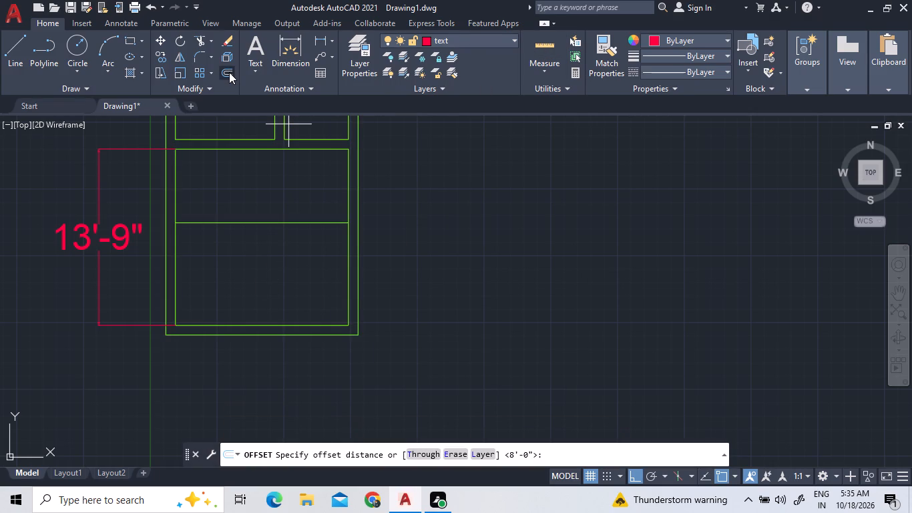
type("9\"")
key("Return")
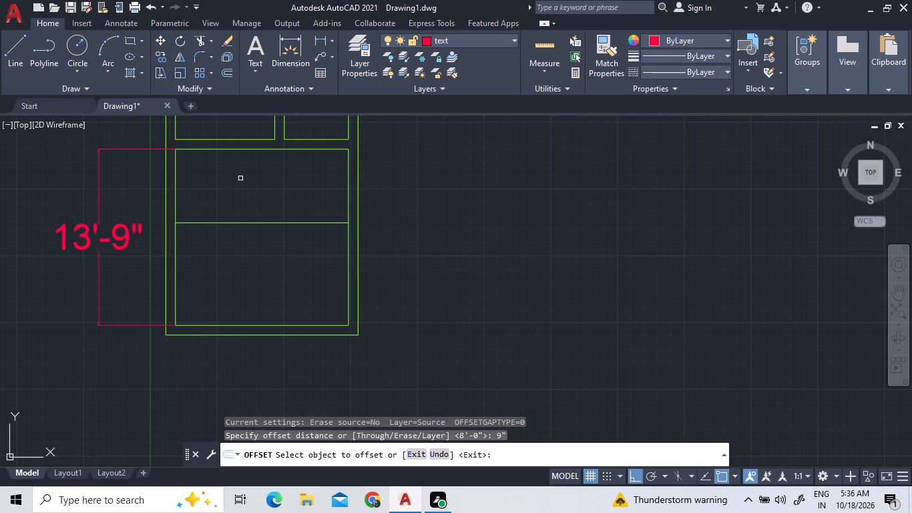
left_click(275, 224)
left_click(273, 204)
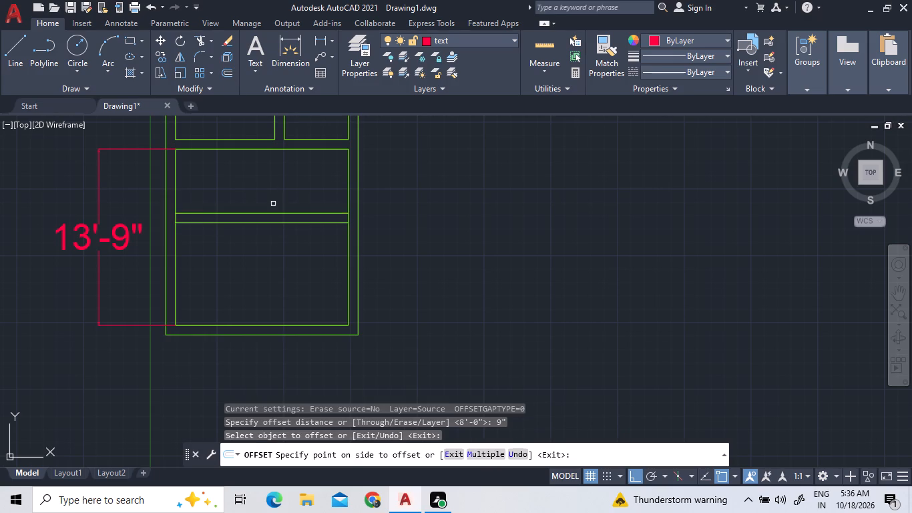
right_click(276, 192)
left_click(279, 196)
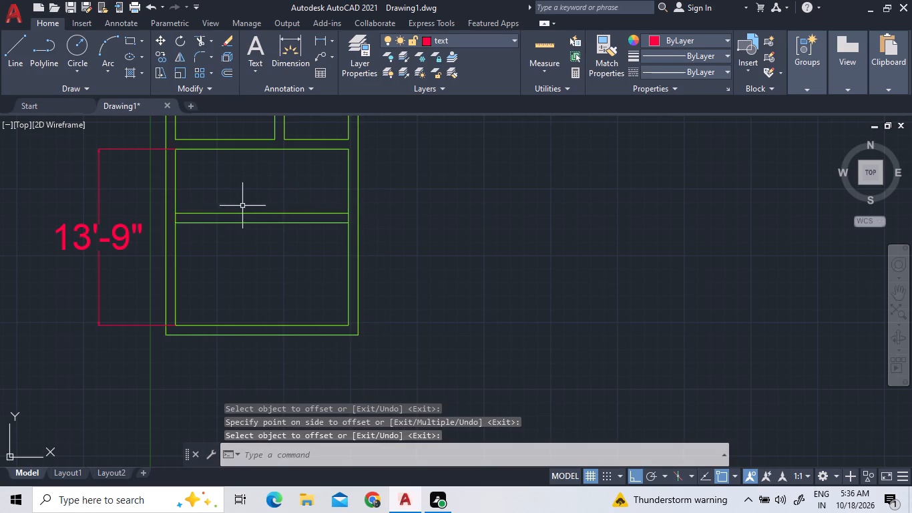
Offset the right wall's inner line in the lower room 4' to the left.
left_click(232, 75)
type("4'")
key("Return")
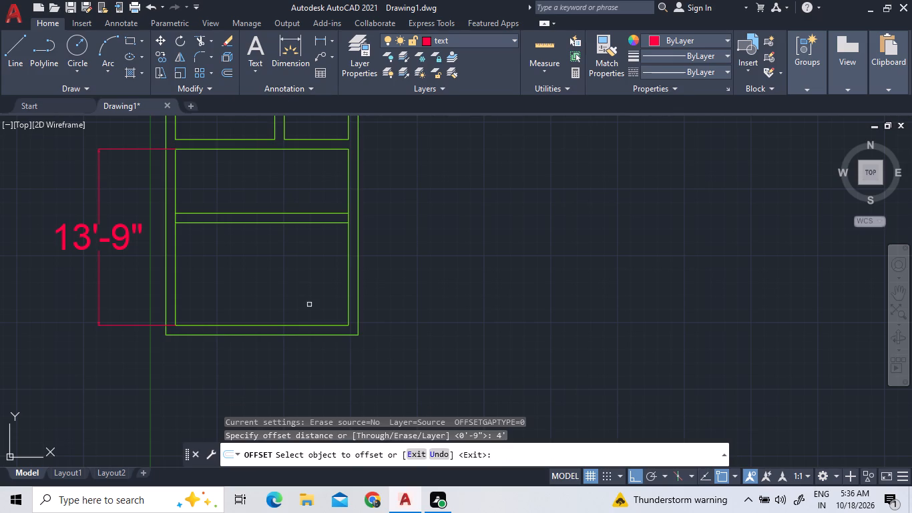
left_click(349, 287)
left_click(329, 280)
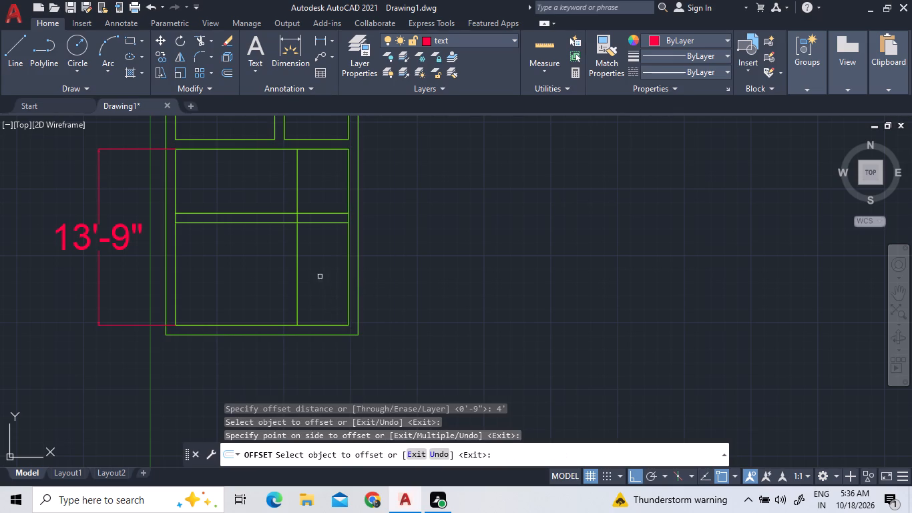
Offset the new vertical line in the lower room 9" to the left to give the partition its thickness.
left_click(230, 77)
type("9\"")
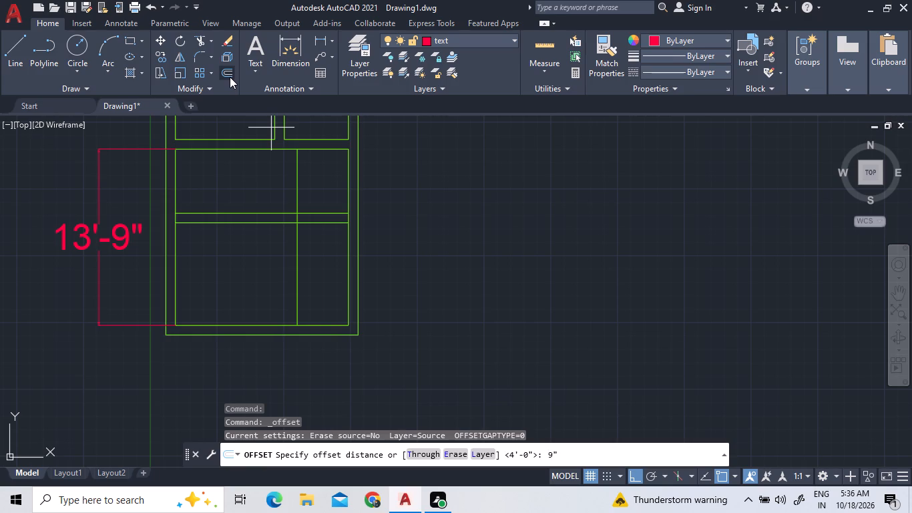
key("Return")
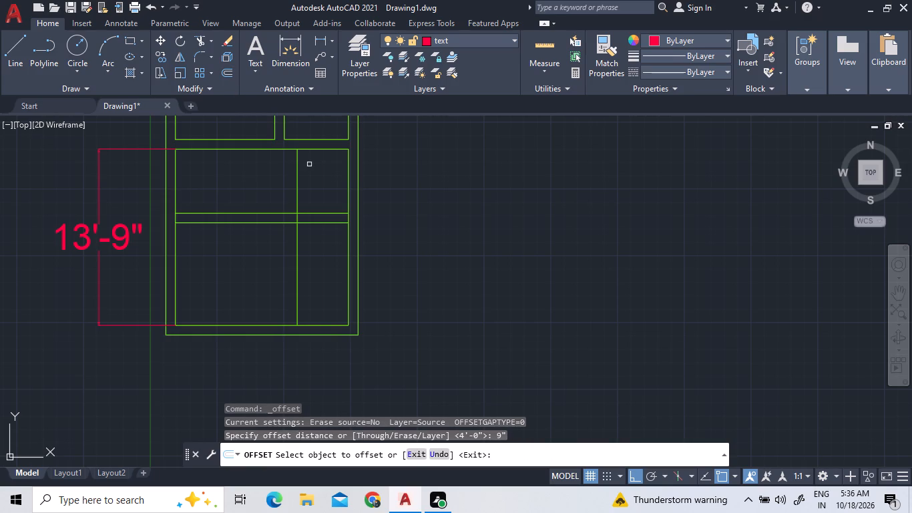
double_click(297, 170)
double_click(289, 170)
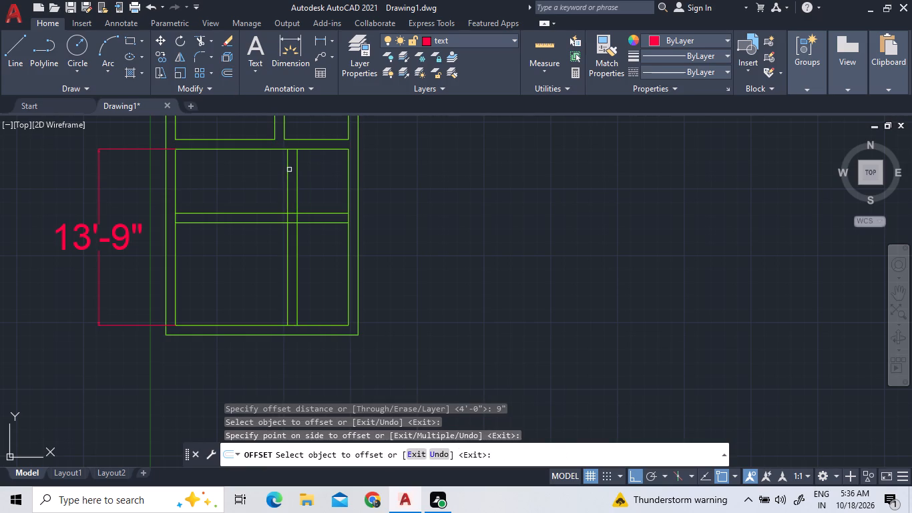
right_click(274, 182)
left_click(280, 191)
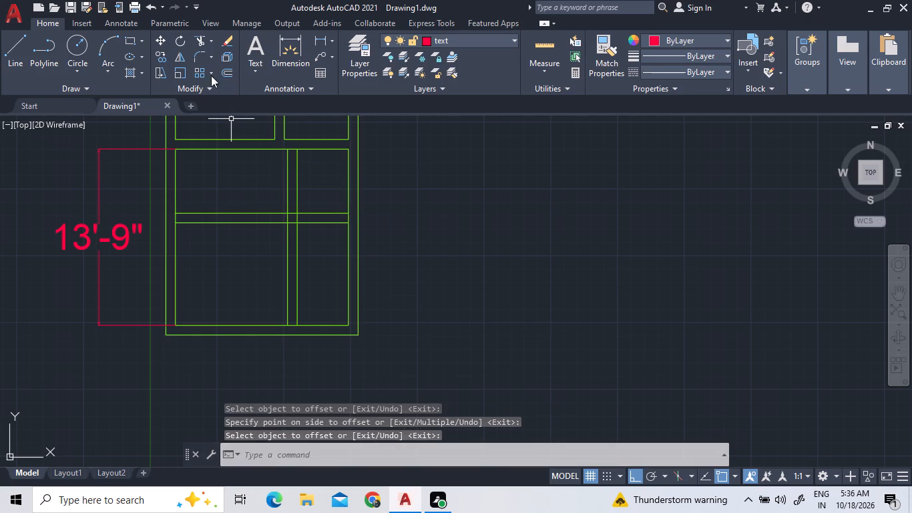
Trim the new partition lines into an L-shaped wall around the lower-right corner room, clearing its corner and its junctions with the right and bottom walls.
left_click(203, 37)
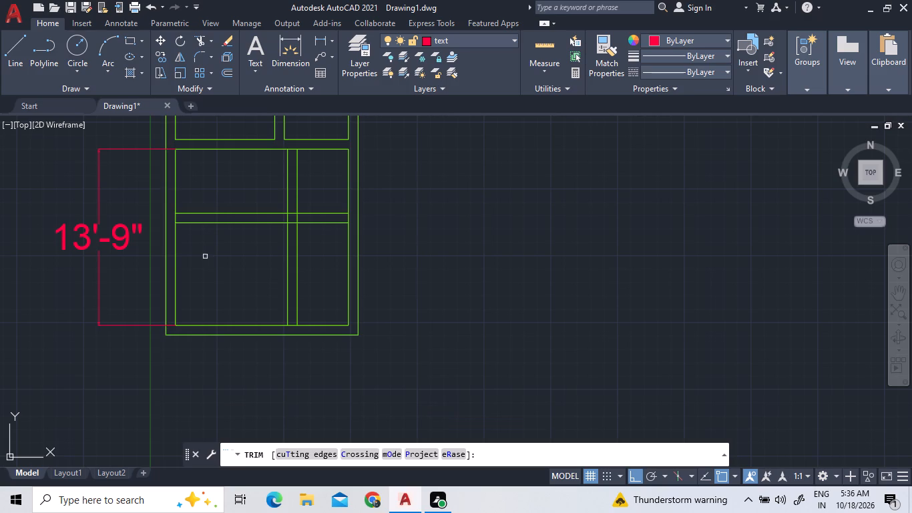
left_click(210, 195)
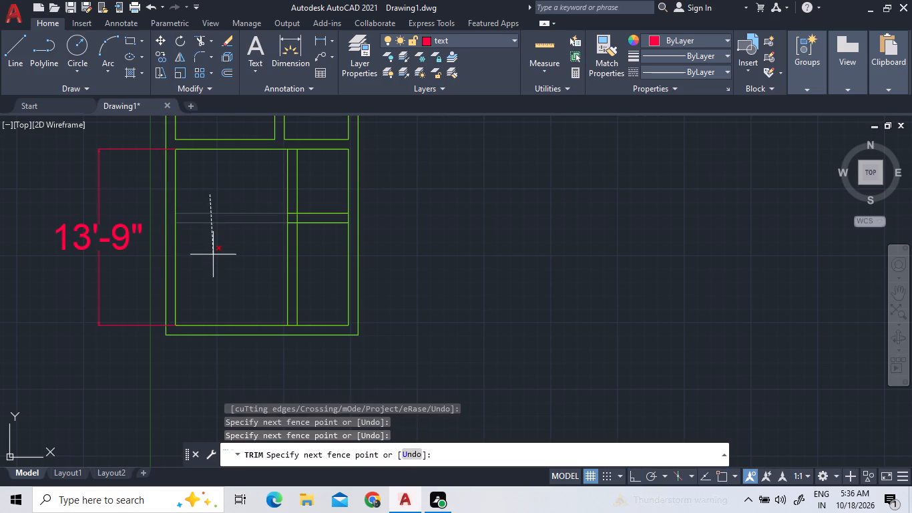
left_click(213, 254)
double_click(318, 185)
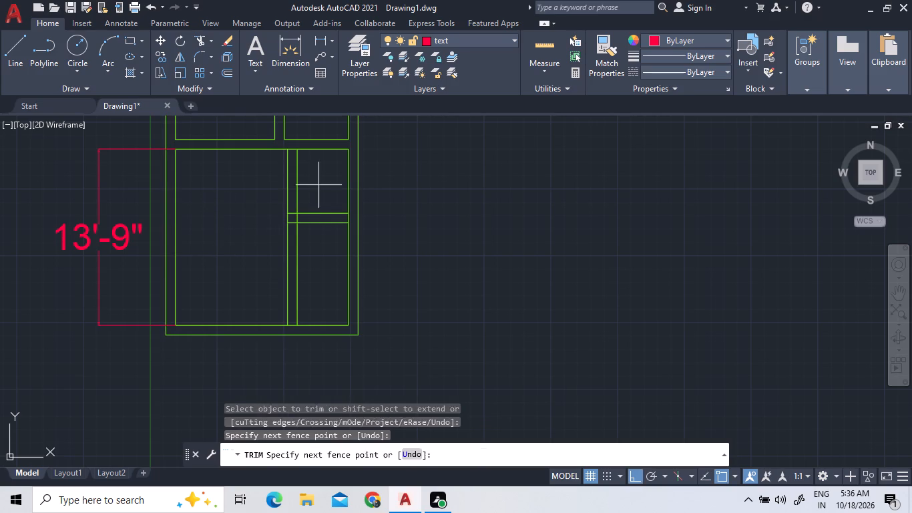
left_click(274, 181)
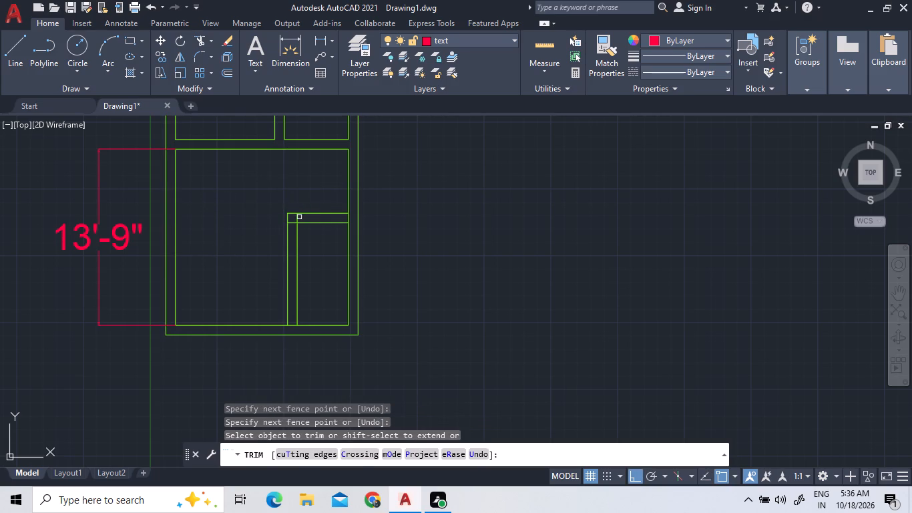
left_click(298, 218)
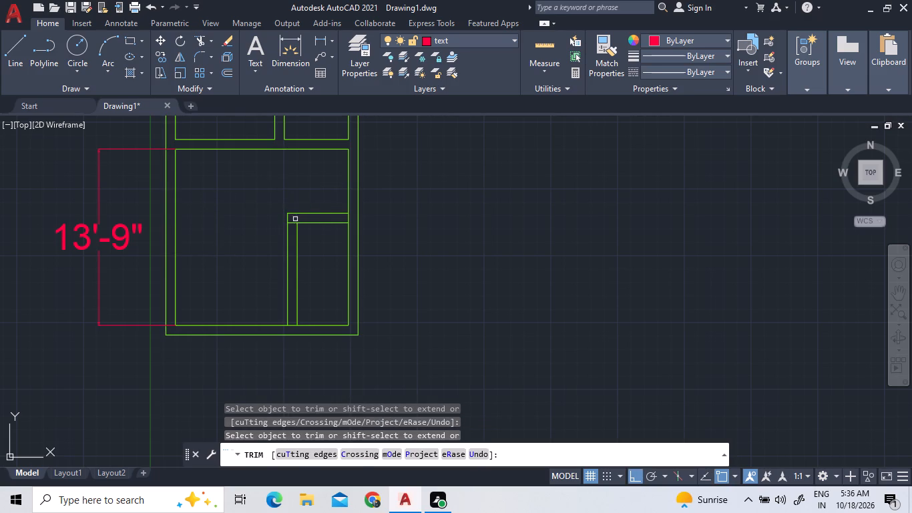
left_click(293, 222)
left_click(349, 217)
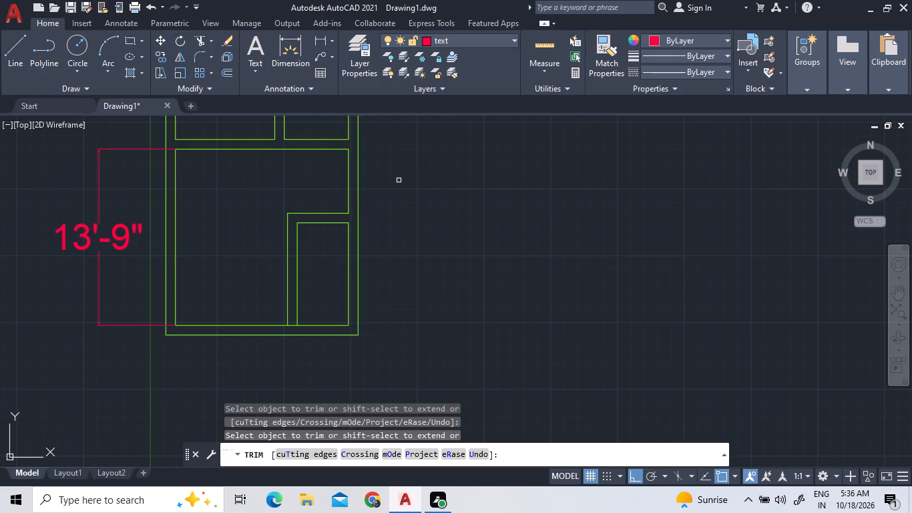
right_click(405, 176)
double_click(431, 184)
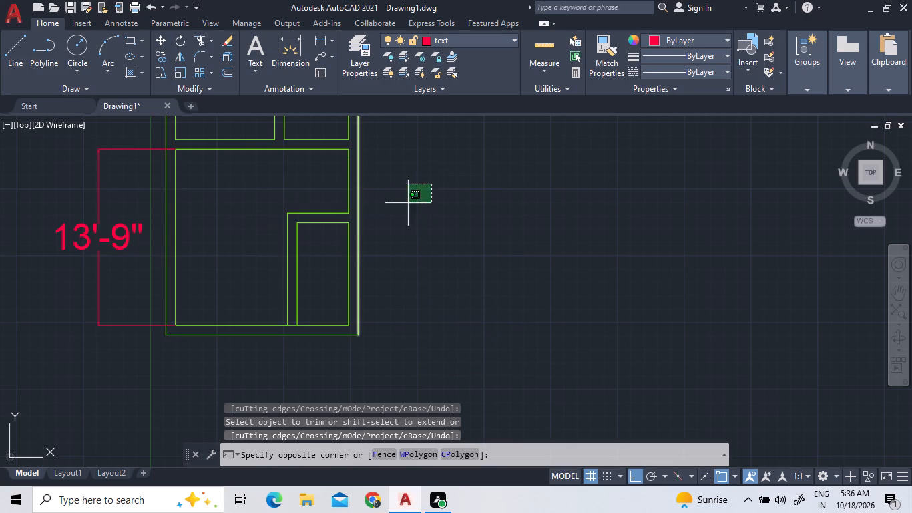
left_click(441, 202)
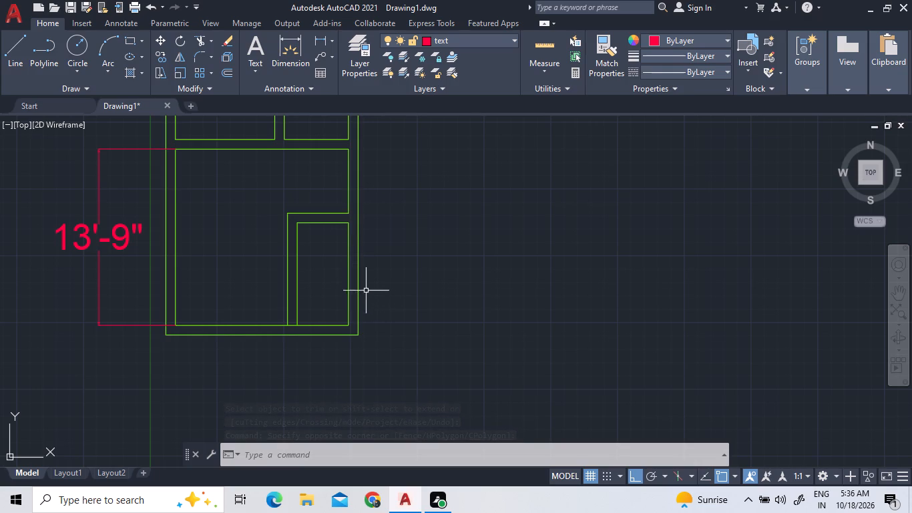
left_click(195, 39)
left_click(292, 325)
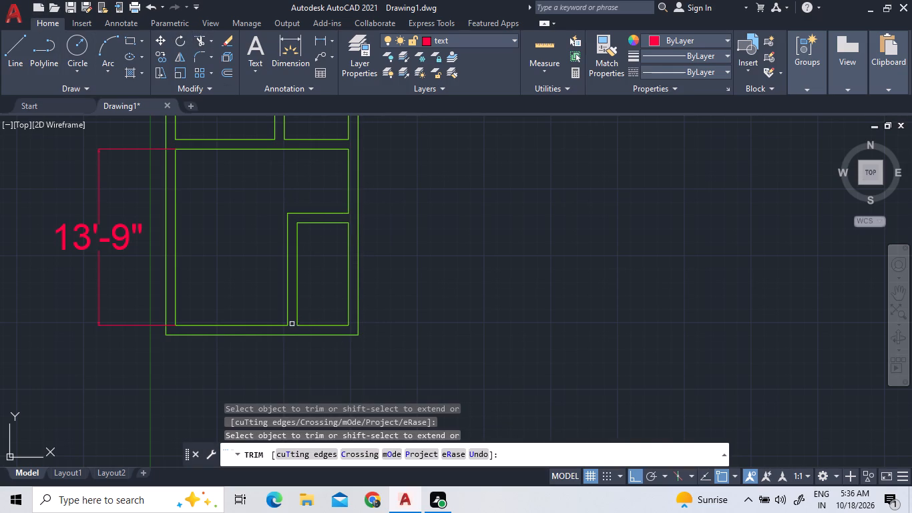
Measure the sides of the L-shaped lower room with the quick measurement.
scroll(194, 259, "down", 1)
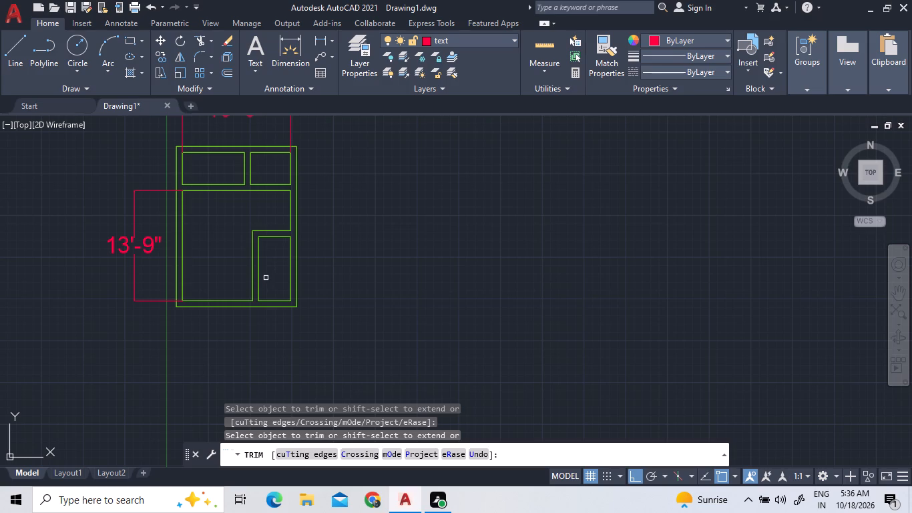
scroll(264, 260, "down", 1)
scroll(252, 204, "up", 1)
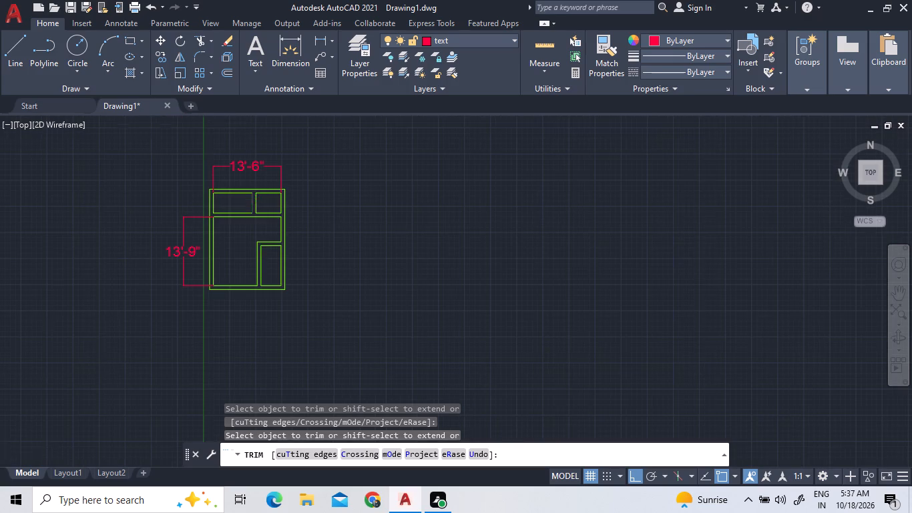
double_click(322, 47)
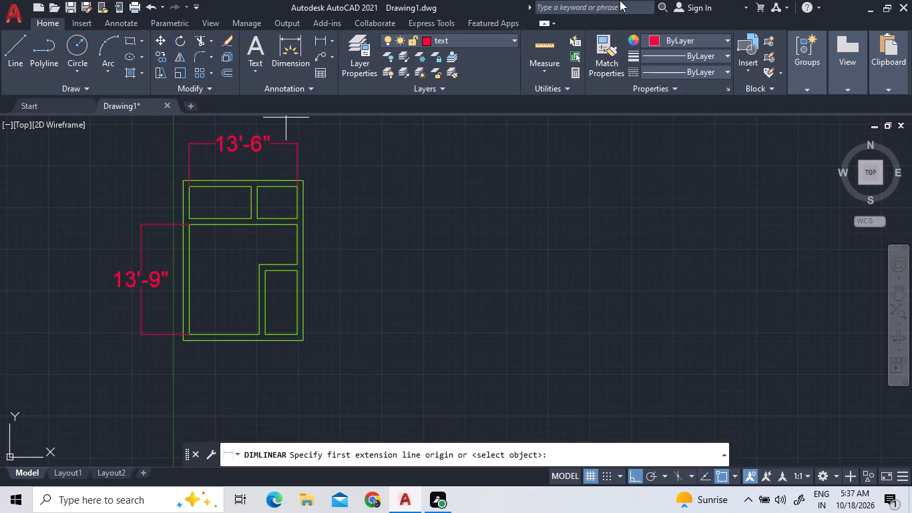
left_click(543, 43)
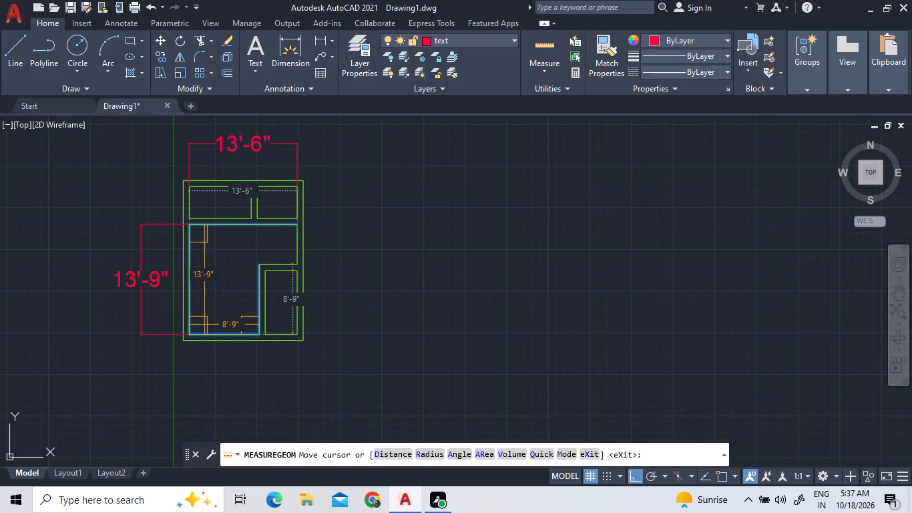
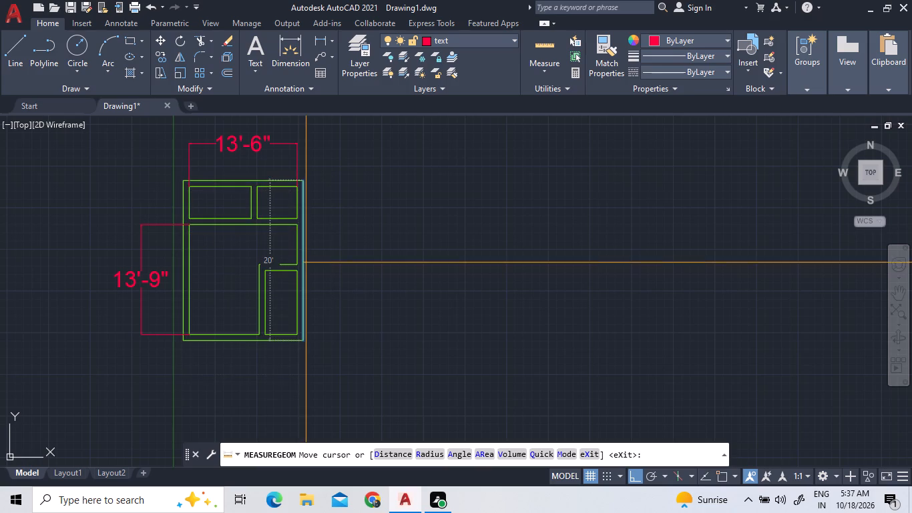
Measure the lower-right corner room's sides, area and perimeter with the quick measurement.
scroll(301, 259, "up", 2)
scroll(282, 260, "down", 2)
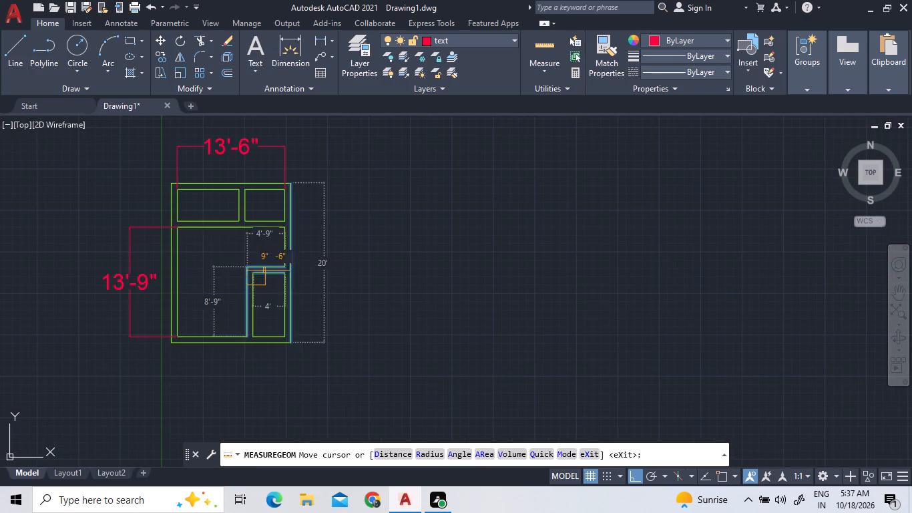
right_click(335, 268)
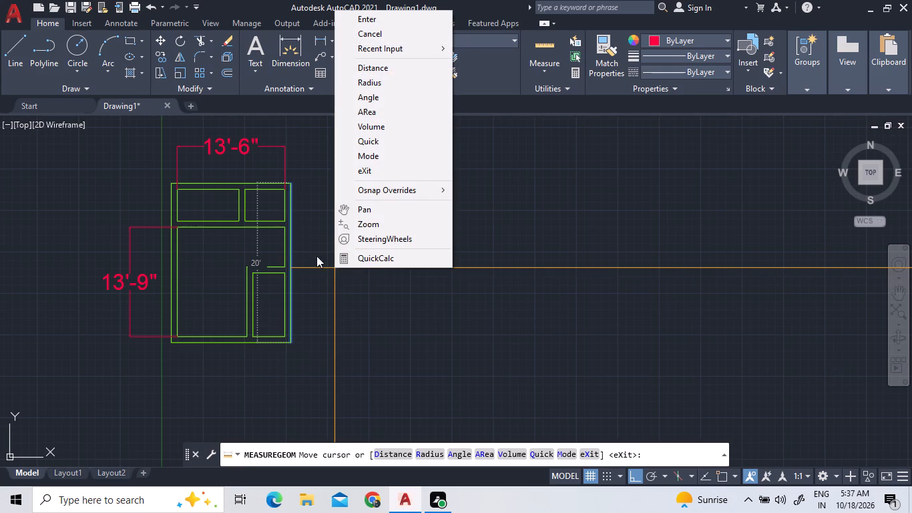
left_click(266, 293)
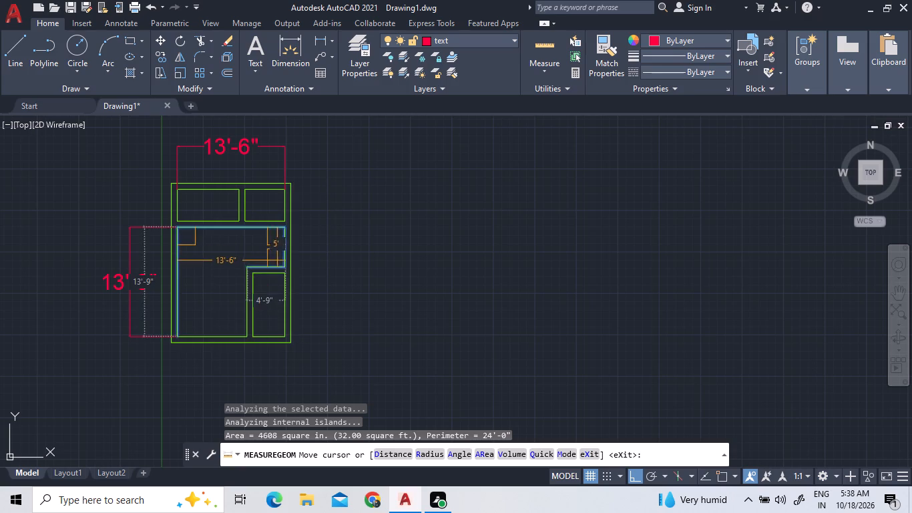
Draw a 9" by 2' upright rectangle in the empty space right of the plan, making window1 the current layer.
left_click(2, 67)
left_click(17, 58)
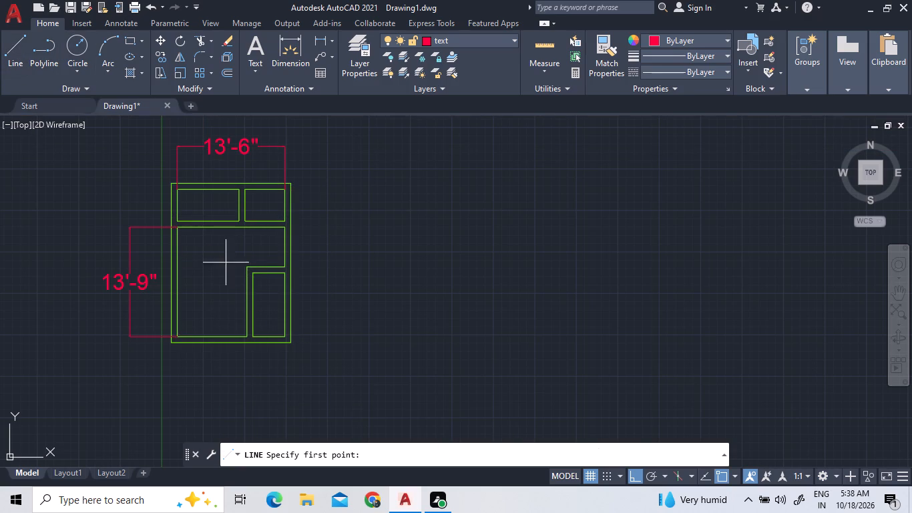
scroll(407, 323, "up", 1)
scroll(404, 323, "down", 2)
double_click(134, 41)
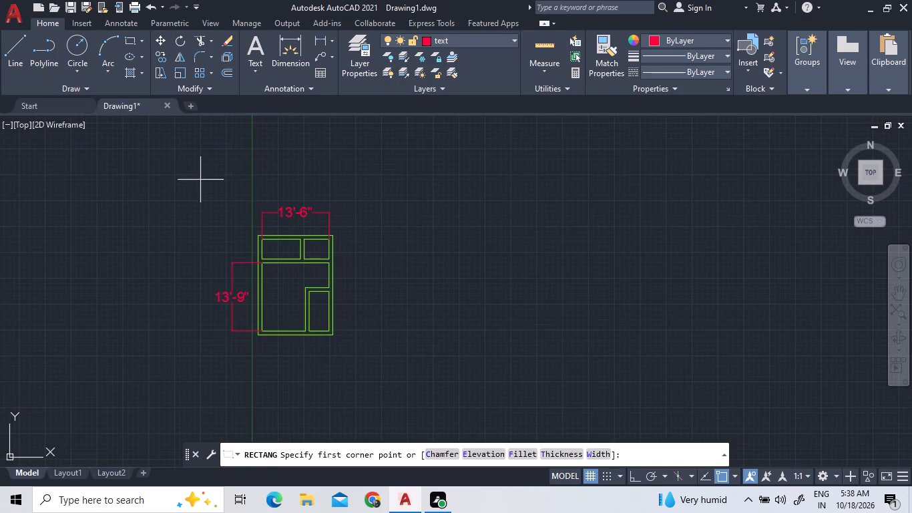
double_click(438, 216)
left_click(480, 452)
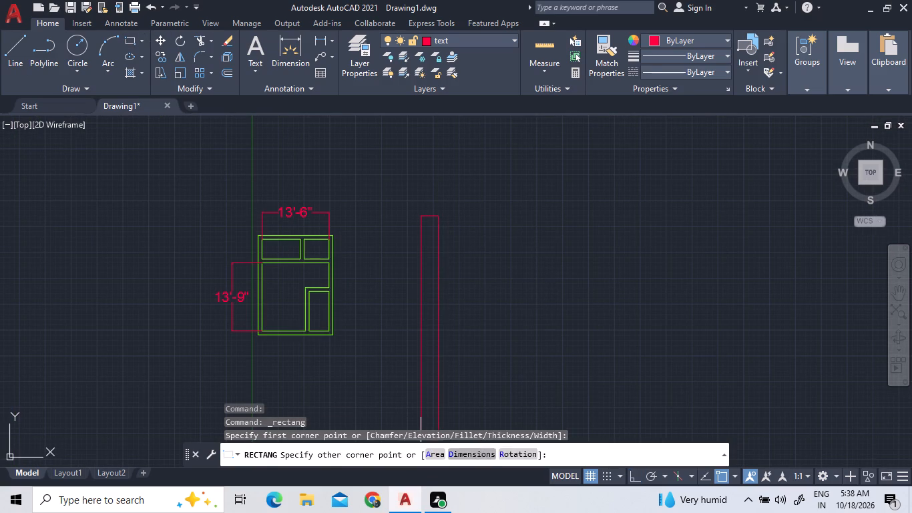
left_click(514, 39)
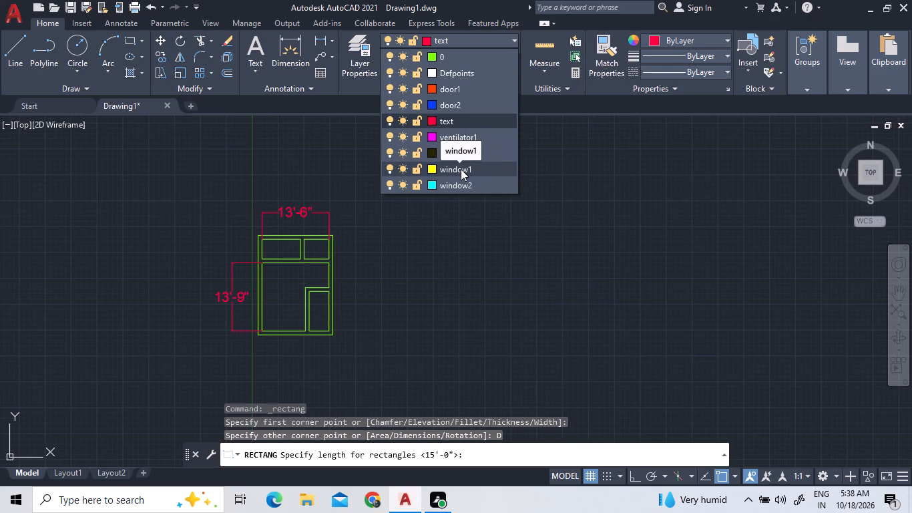
double_click(461, 169)
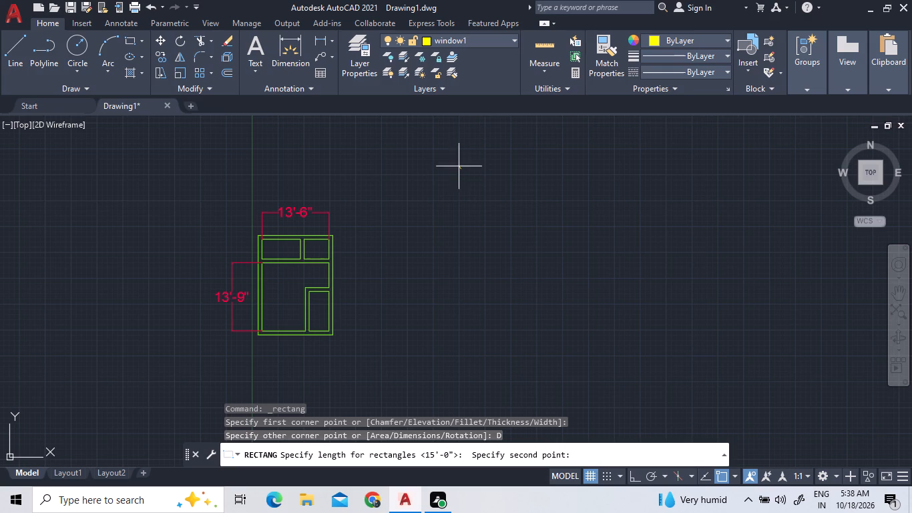
type("9\"")
key("Return")
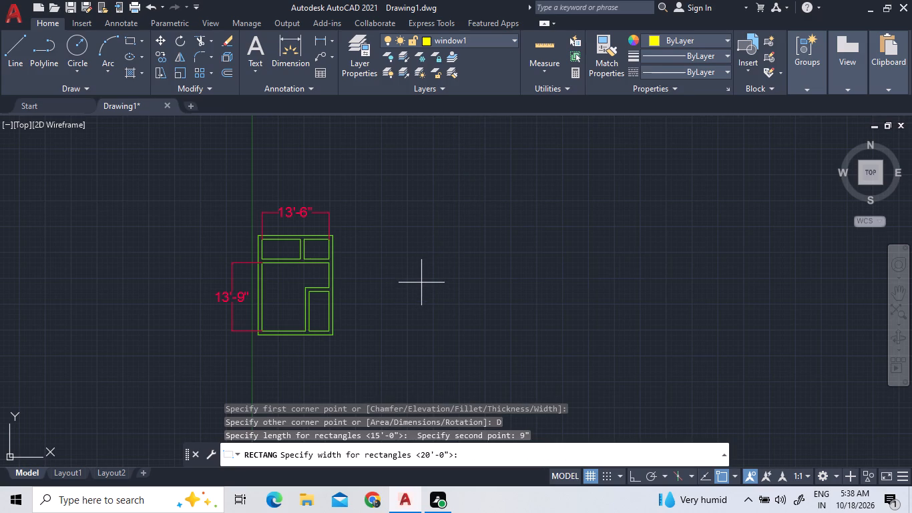
key("3")
key("apostrophe")
key("BackSpace")
type("2'")
key("BackSpace")
key("BackSpace")
key("BackSpace")
type("2'")
key("Return")
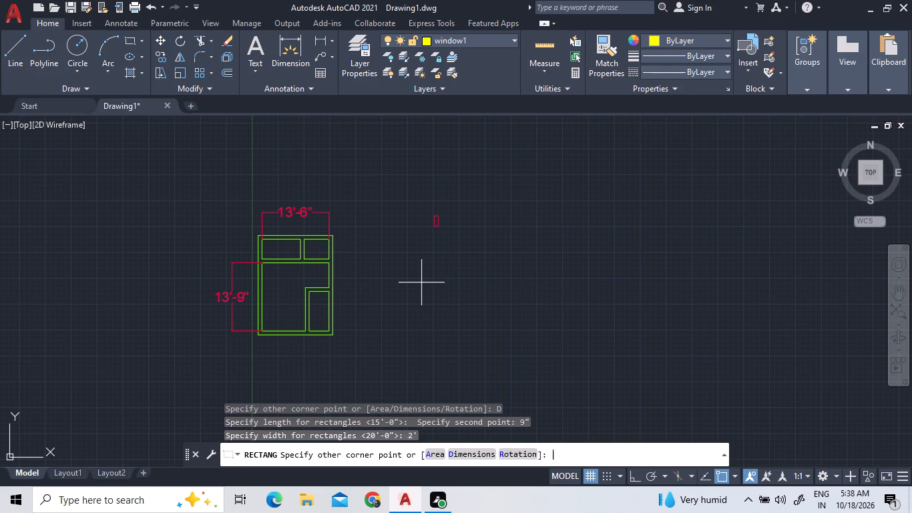
double_click(469, 282)
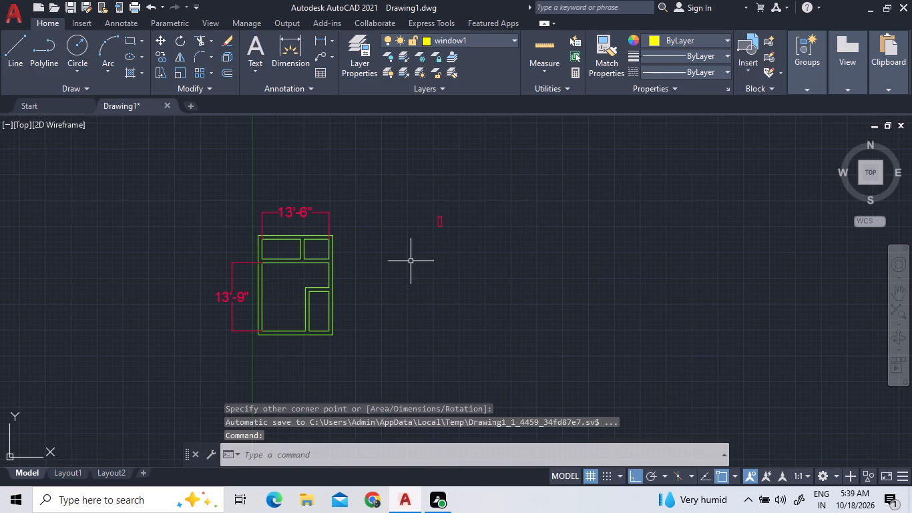
Move the new 9" by 2' rectangle to the window1 layer.
scroll(430, 206, "up", 2)
scroll(463, 267, "up", 2)
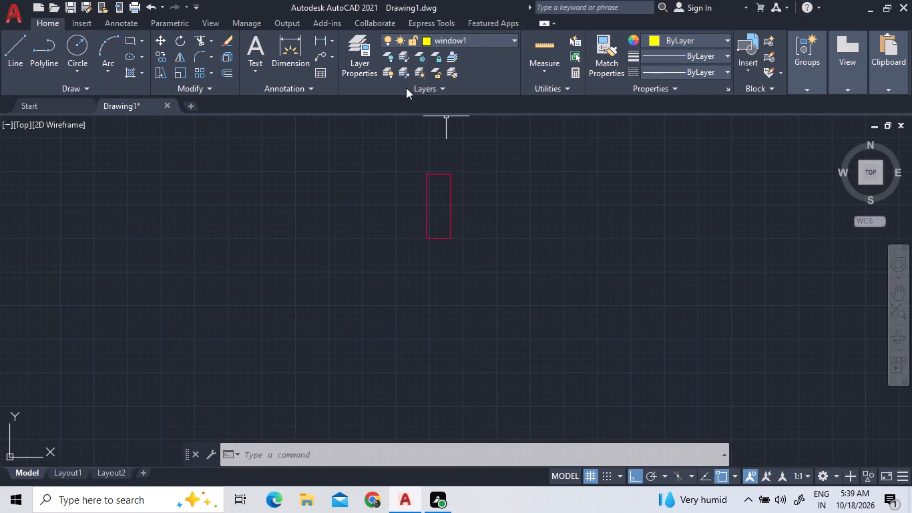
left_click(506, 44)
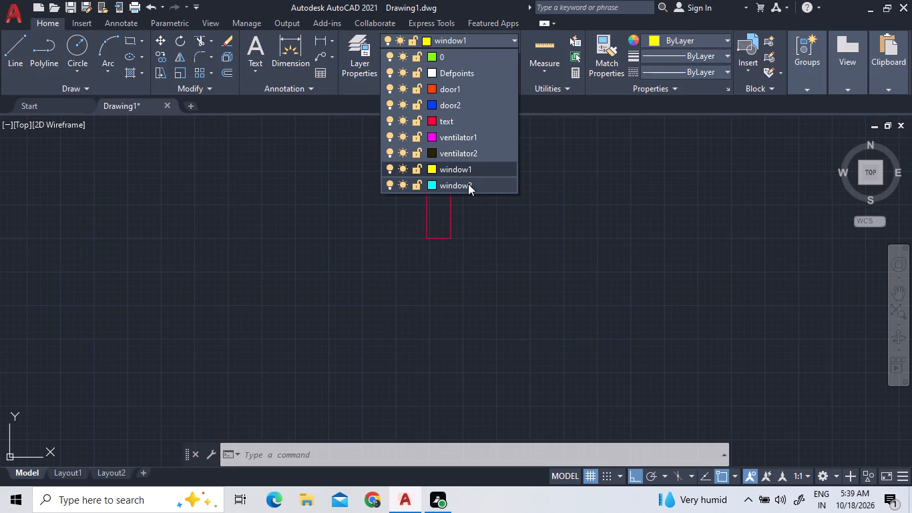
left_click(489, 214)
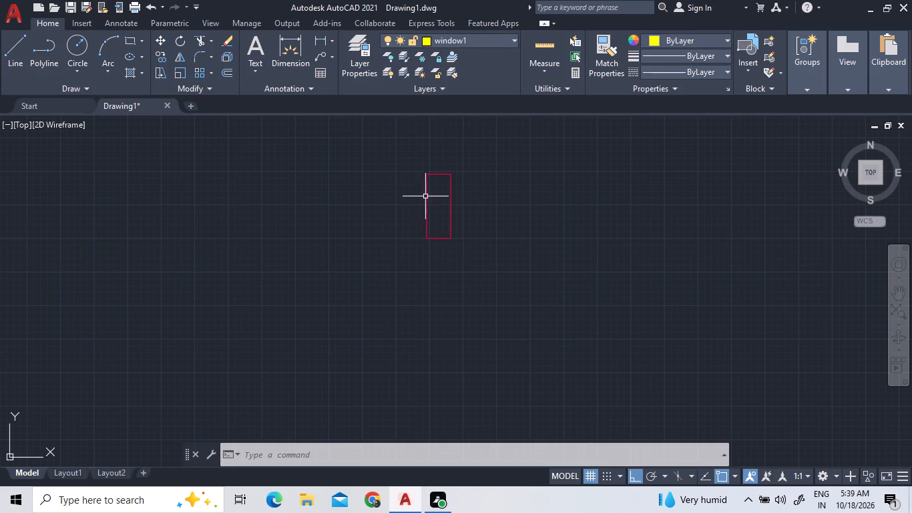
left_click(427, 196)
left_click(500, 38)
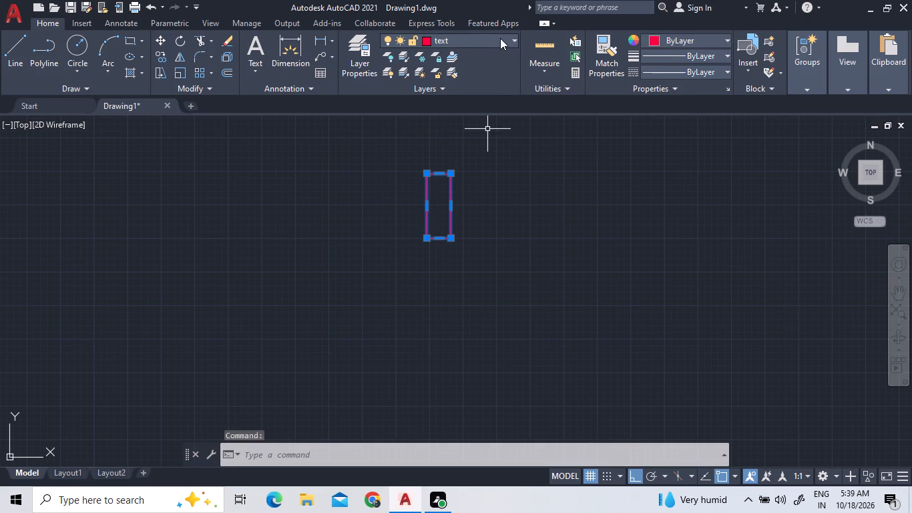
left_click(459, 165)
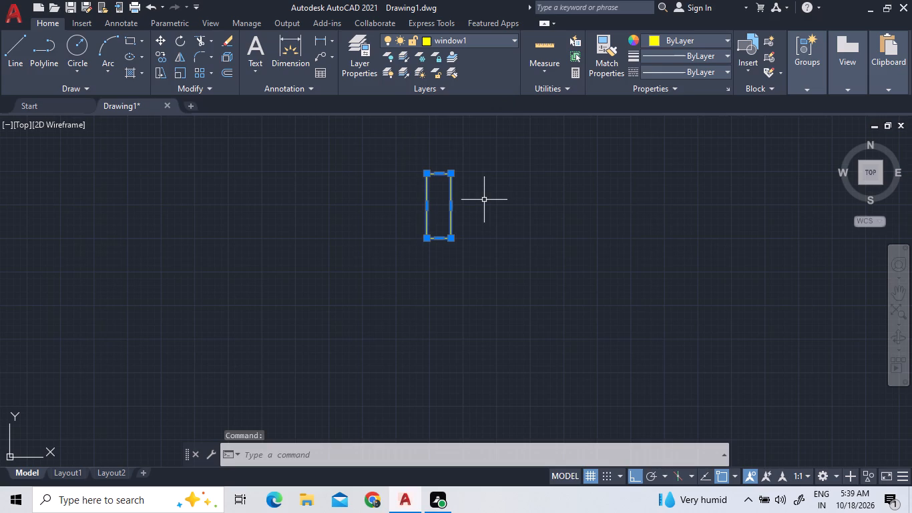
right_click(484, 200)
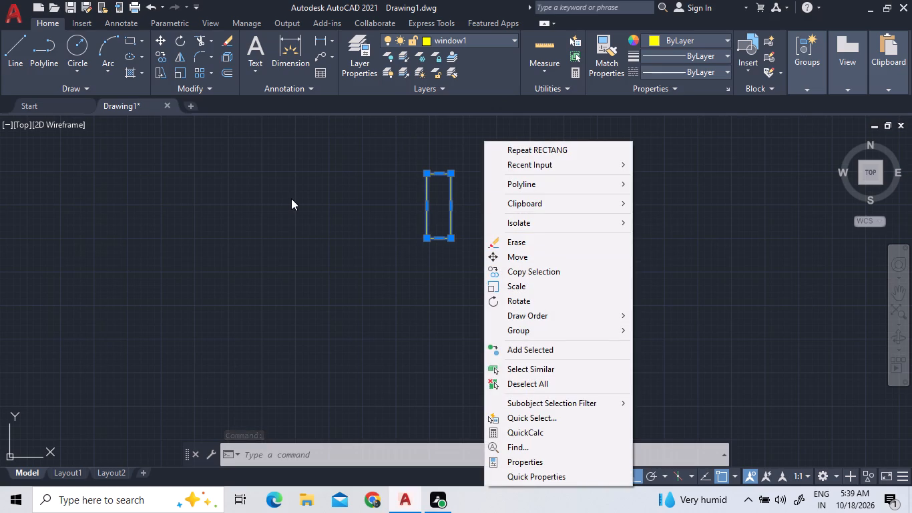
key("Escape")
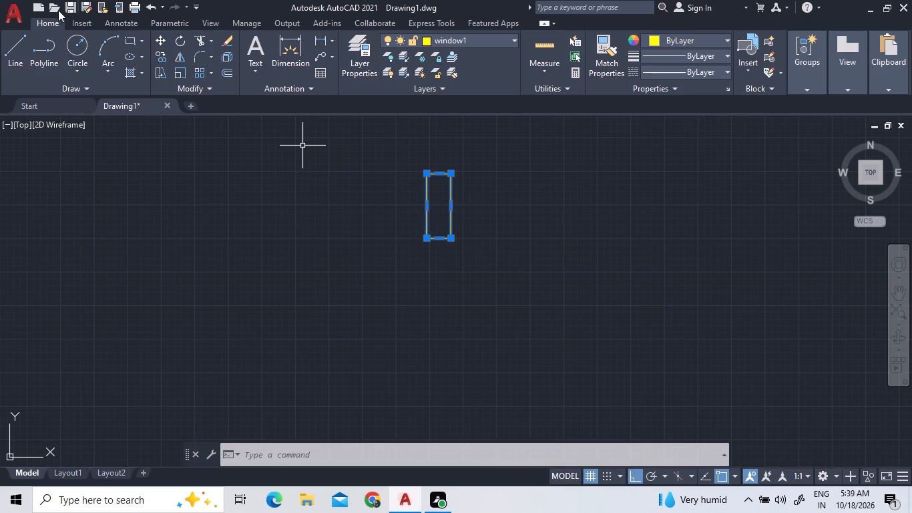
key("Escape")
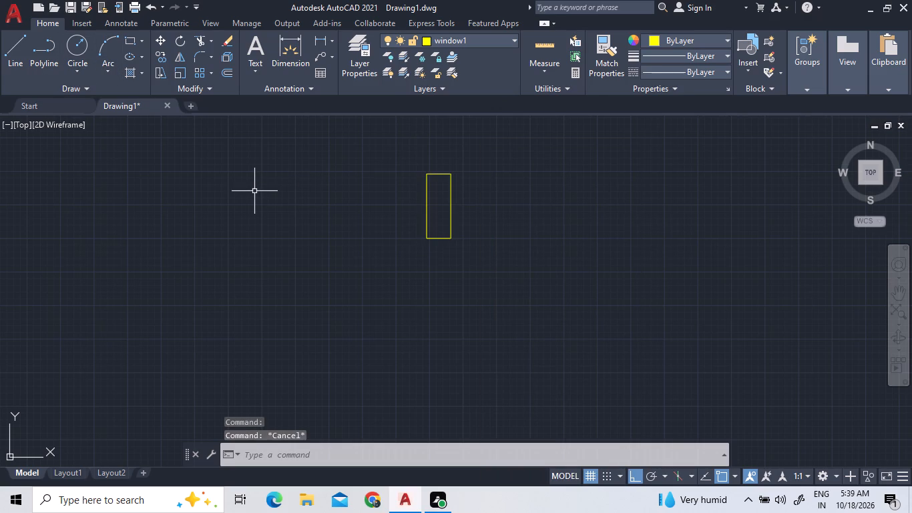
Draw a vertical centre line in the window rectangle between the midpoints of its top and bottom edges.
left_click(17, 56)
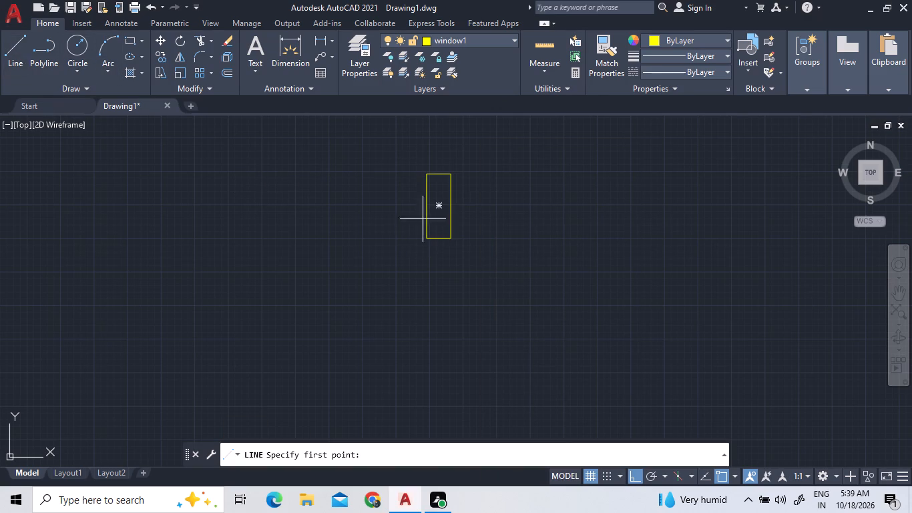
scroll(460, 184, "up", 1)
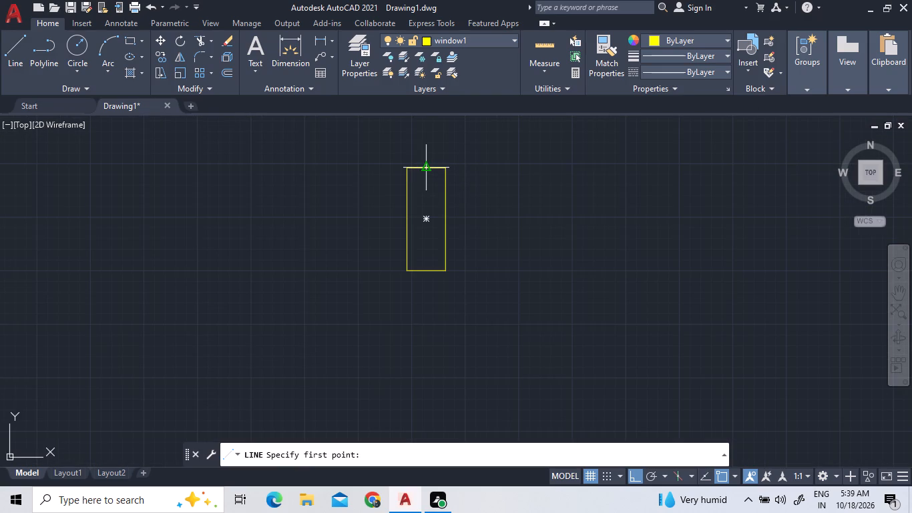
double_click(428, 169)
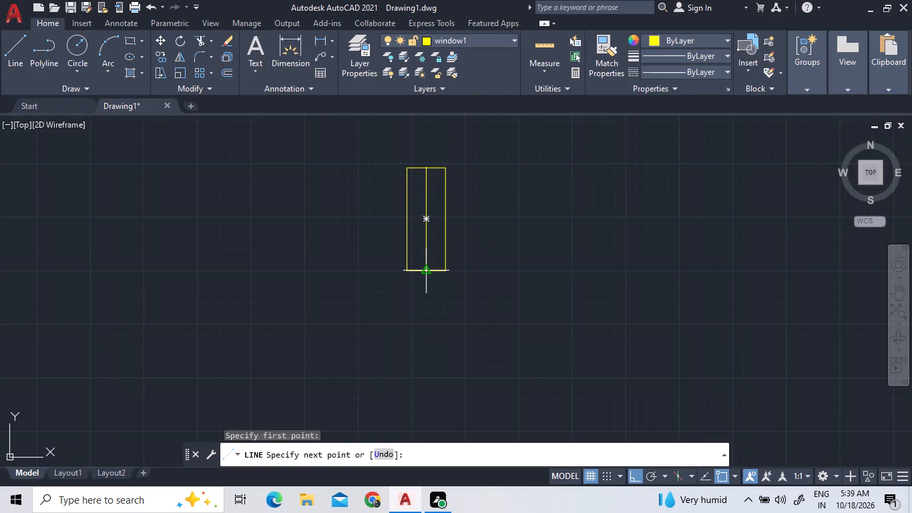
left_click(426, 269)
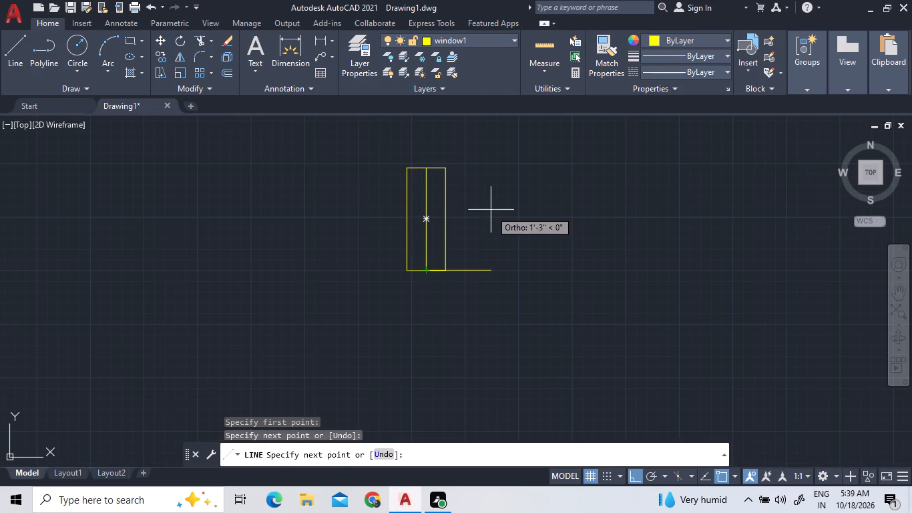
key("Escape")
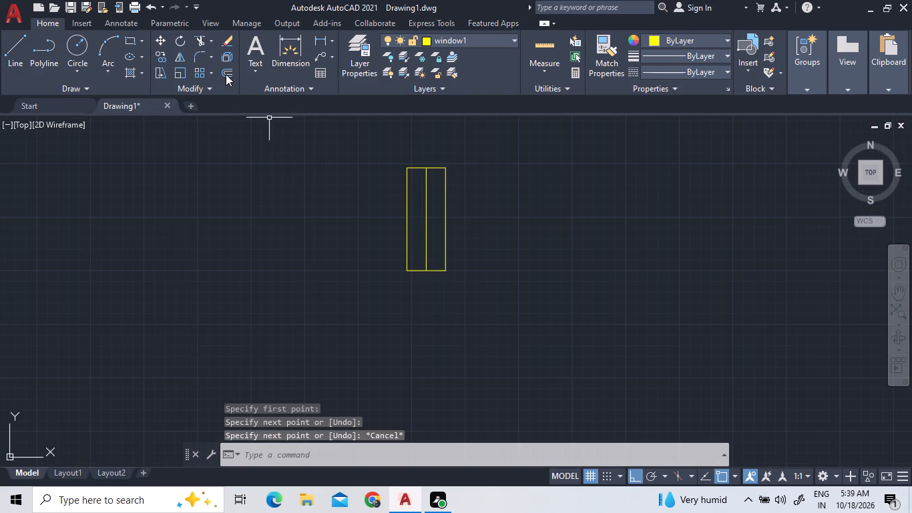
Offset the window's centre line 2" to both sides.
left_click(226, 74)
key("2")
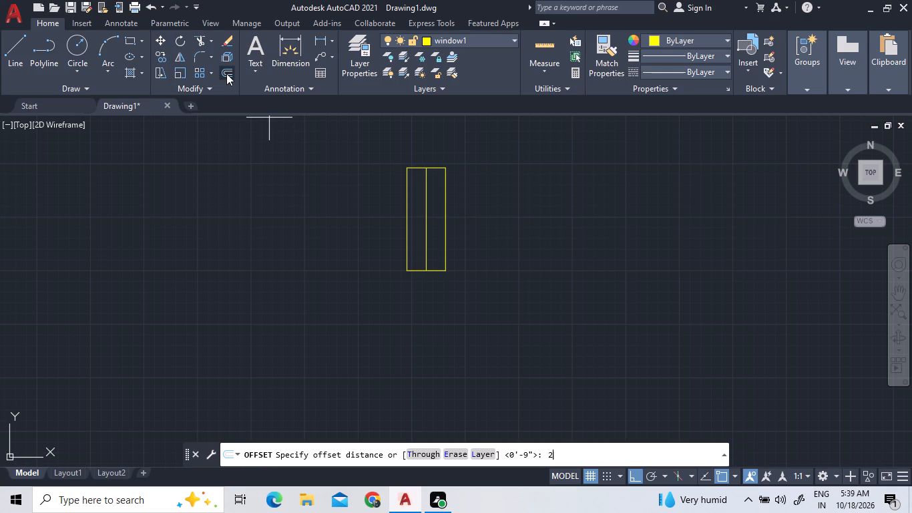
key("shift+quotedbl")
key("Return")
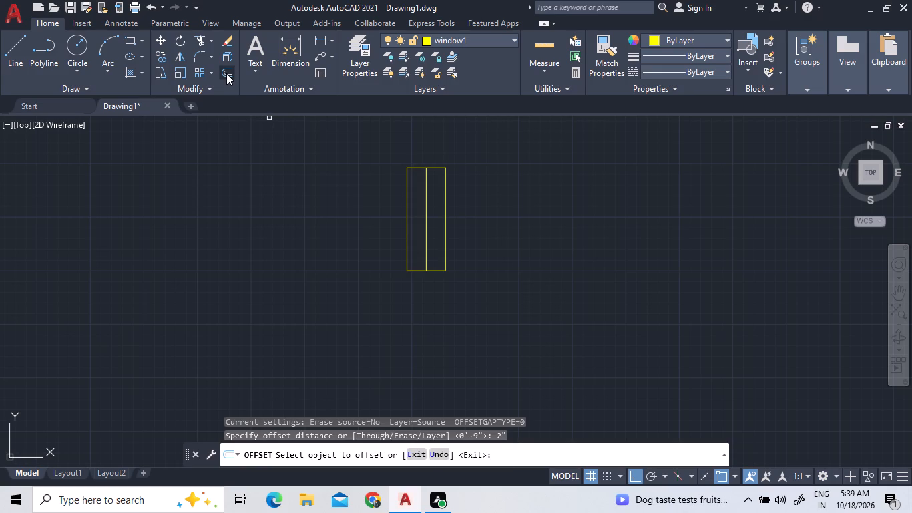
double_click(427, 222)
left_click(418, 222)
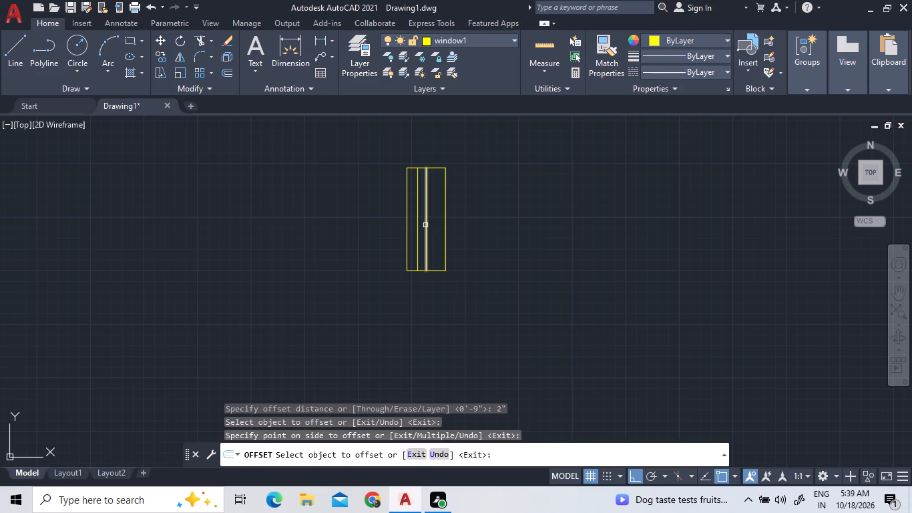
left_click(425, 225)
double_click(436, 224)
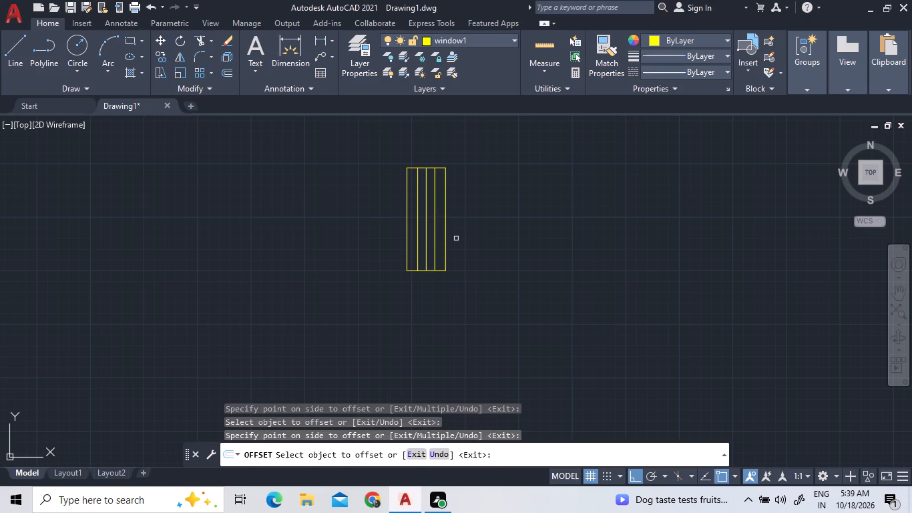
right_click(459, 236)
left_click(499, 241)
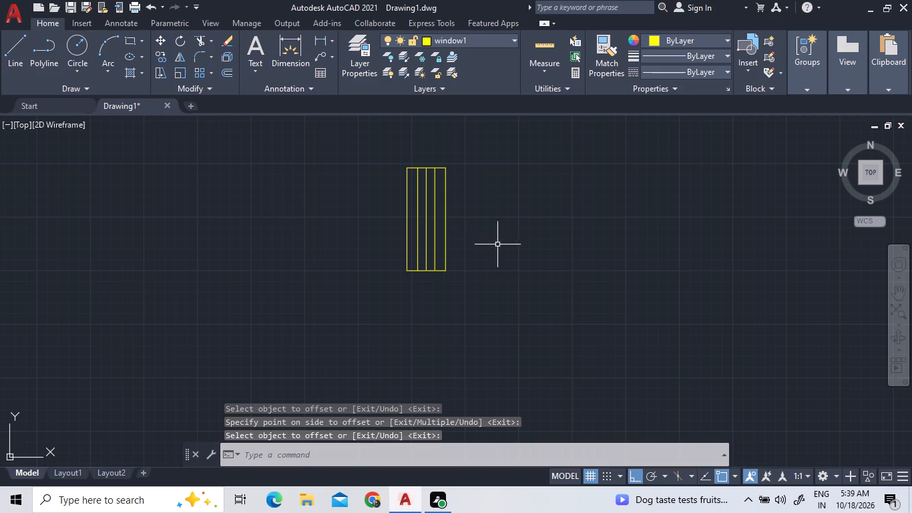
Copy the whole window symbol straight down into the empty space level with the plan's lower-right room.
left_click(476, 282)
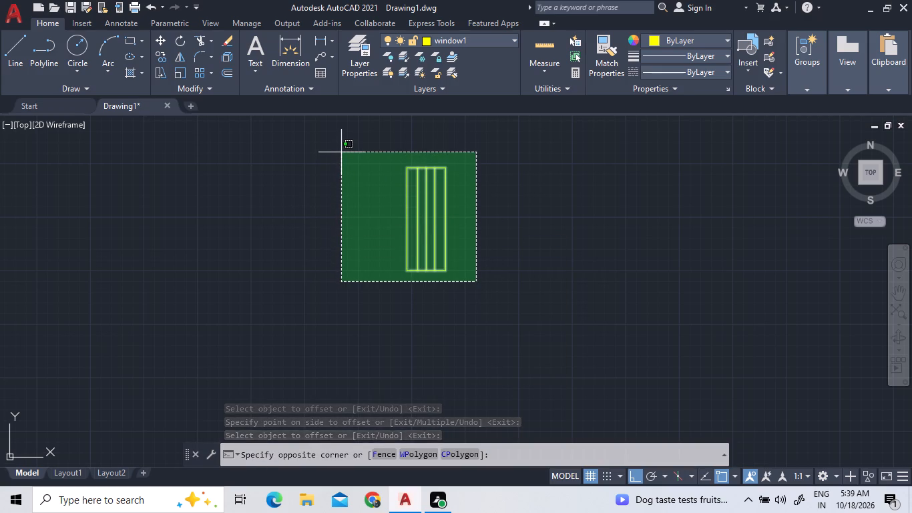
double_click(343, 152)
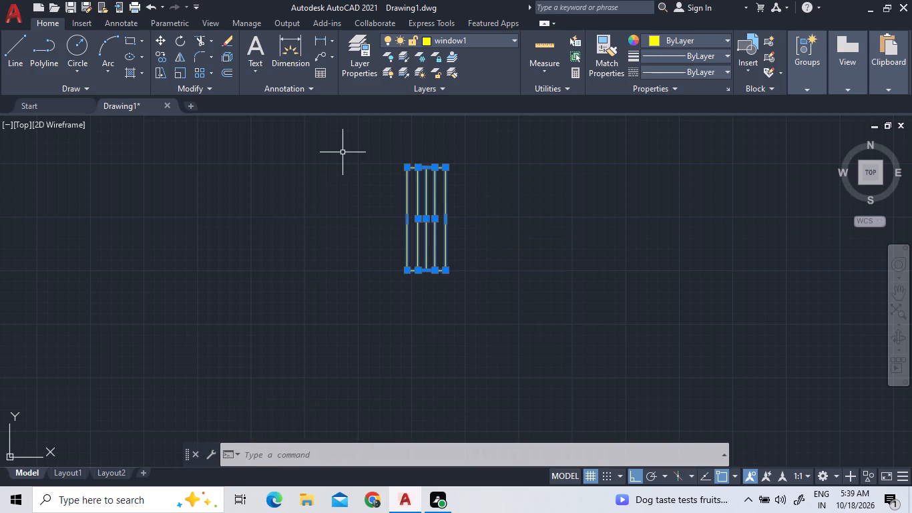
right_click(324, 259)
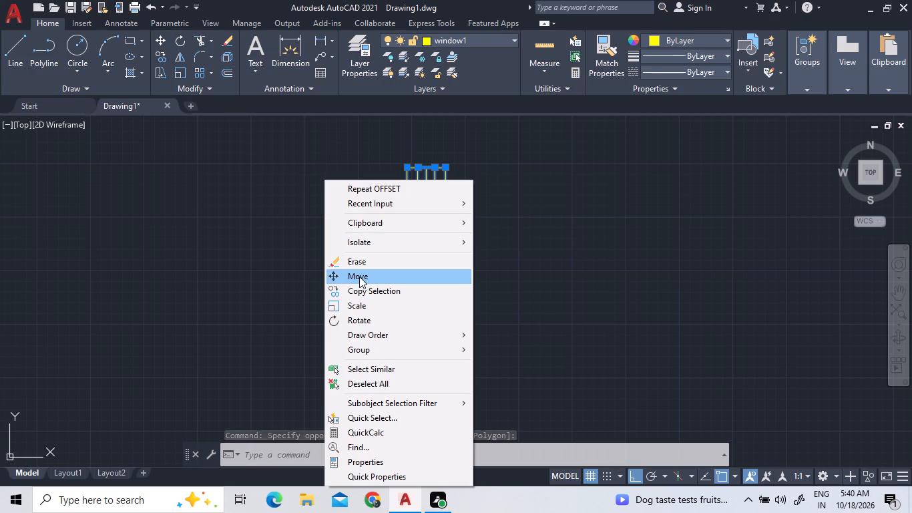
left_click(369, 293)
left_click(383, 287)
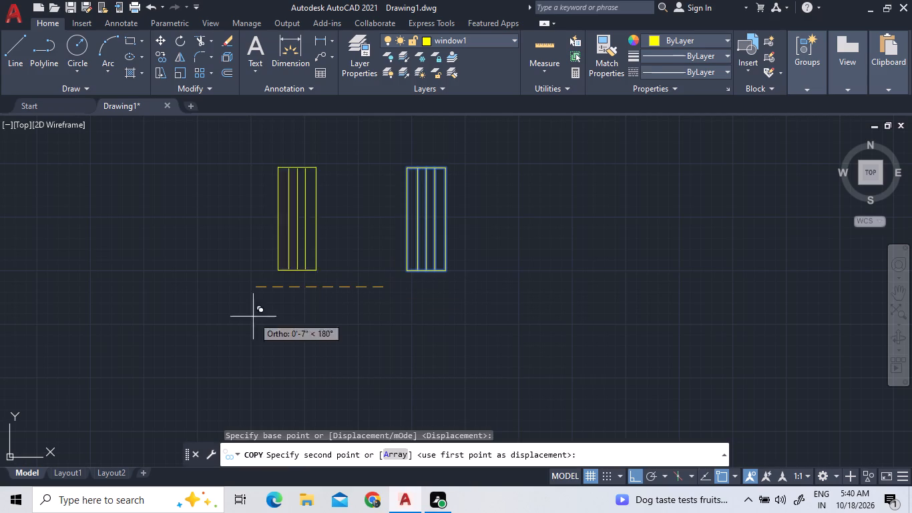
scroll(193, 335, "down", 7)
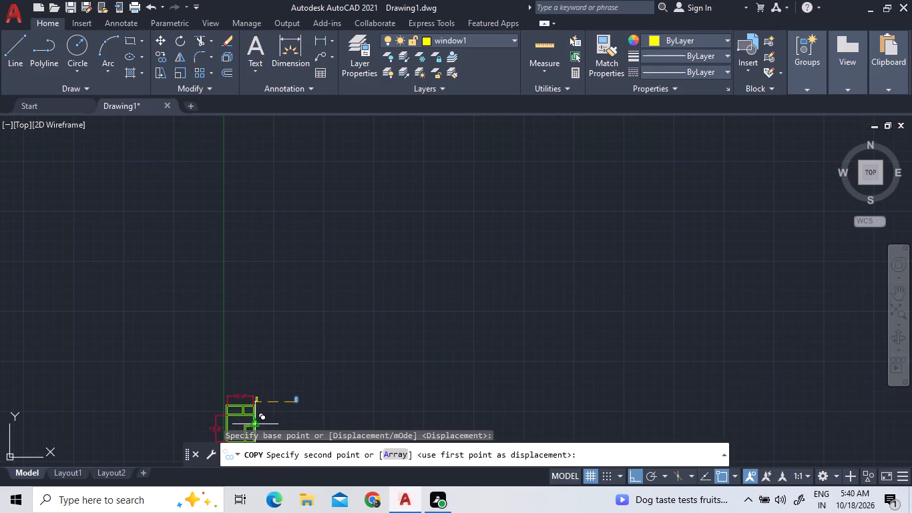
scroll(260, 417, "down", 2)
scroll(272, 315, "down", 1)
middle_click(272, 315)
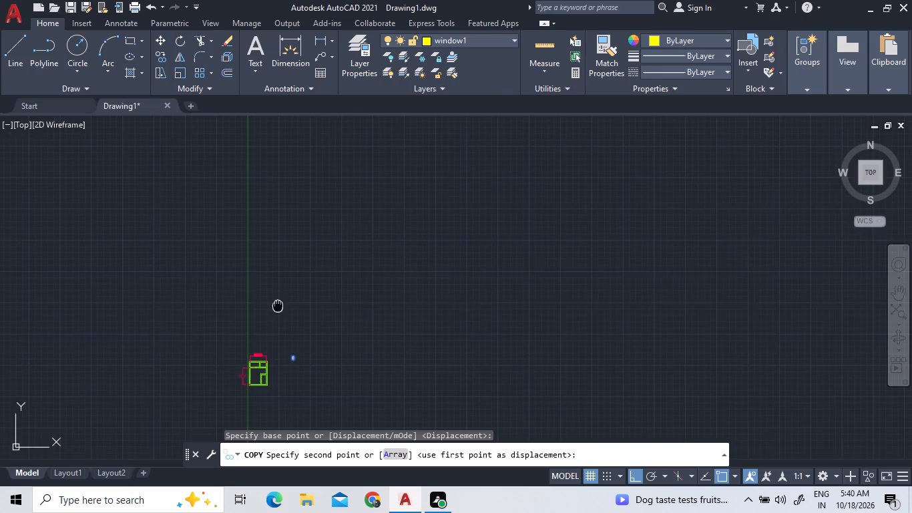
scroll(258, 407, "up", 5)
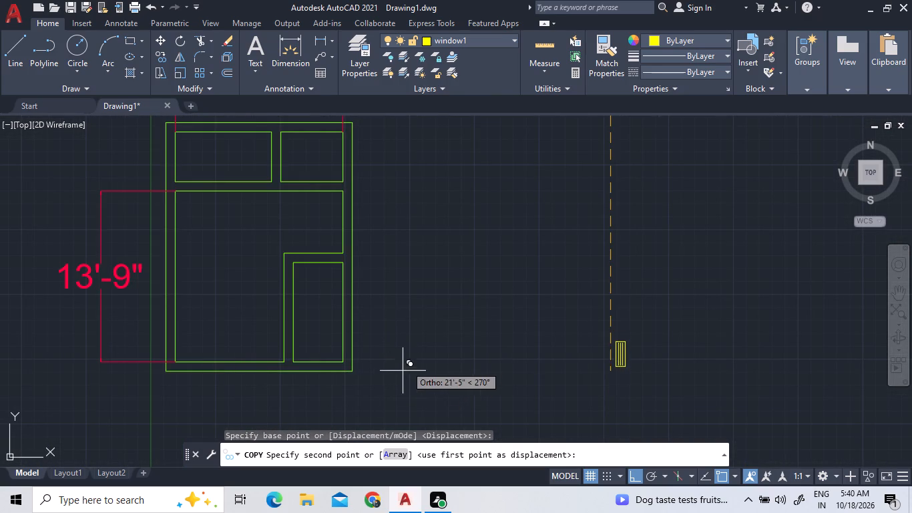
left_click(422, 331)
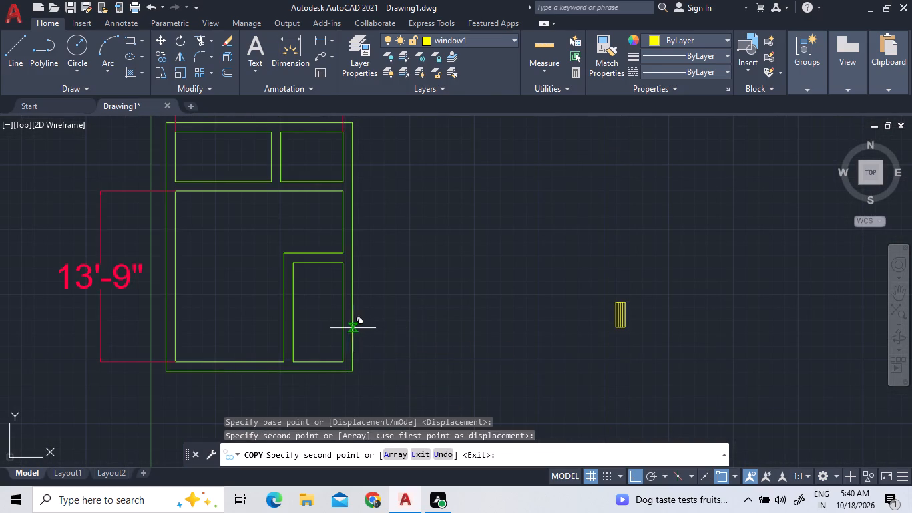
key("Escape")
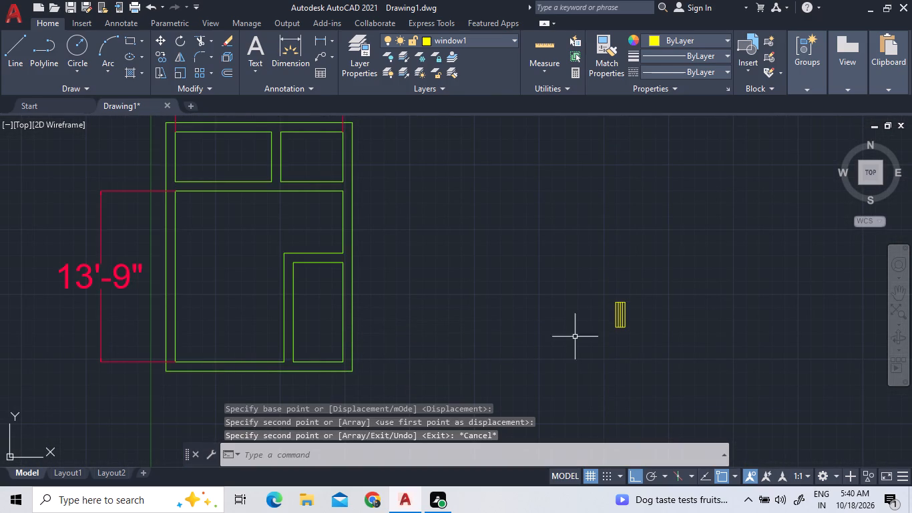
Move the copied window horizontally by its left edge's midpoint into the outer right wall beside the lower-right room.
right_click(645, 346)
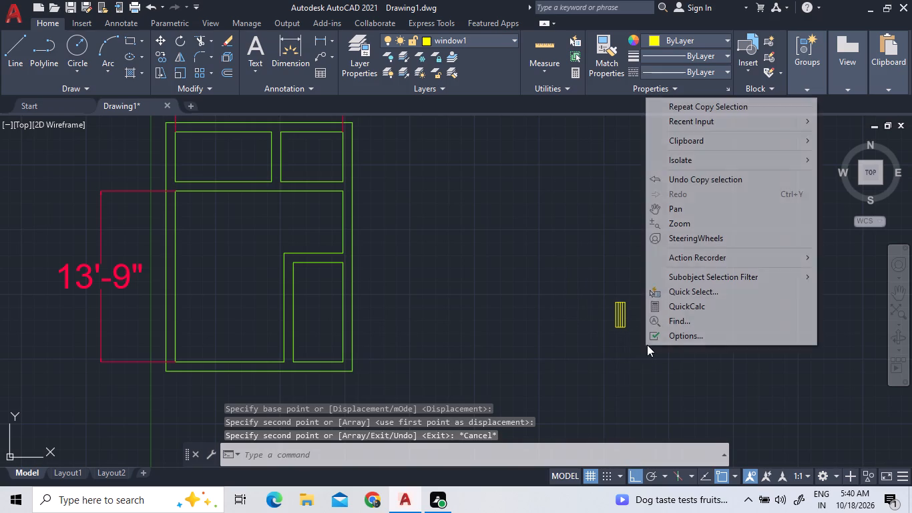
left_click(647, 346)
left_click(568, 263)
right_click(568, 263)
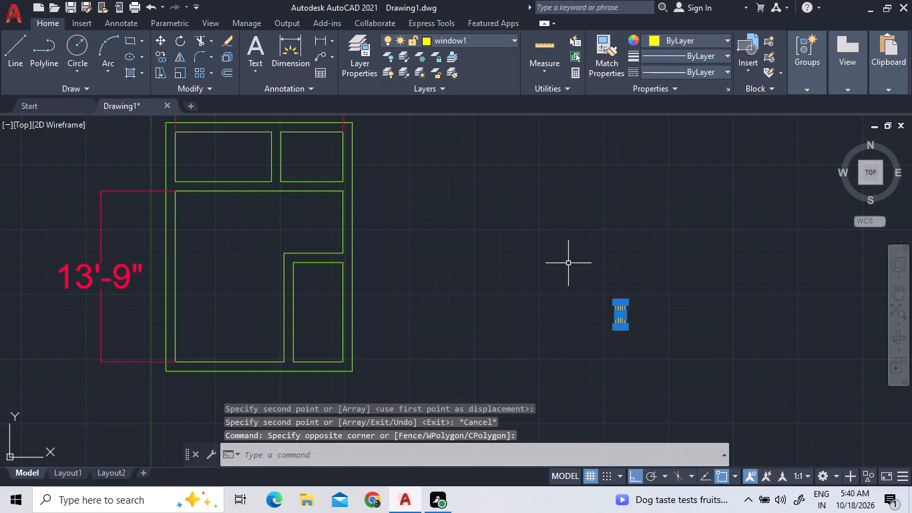
left_click(589, 275)
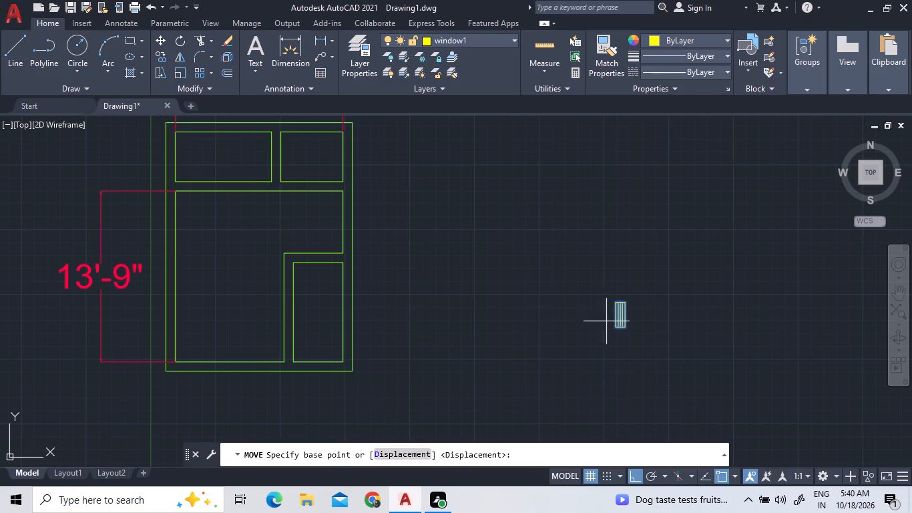
scroll(613, 315, "up", 5)
left_click(632, 314)
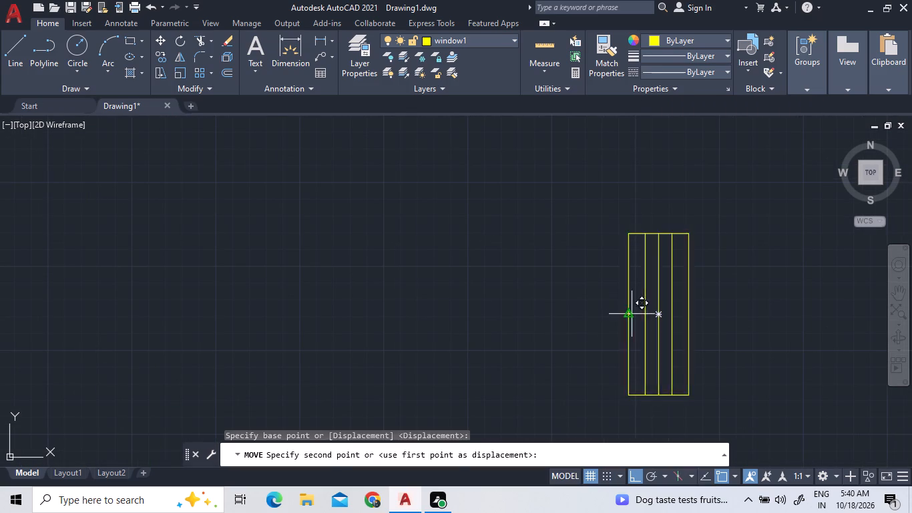
scroll(305, 311, "down", 5)
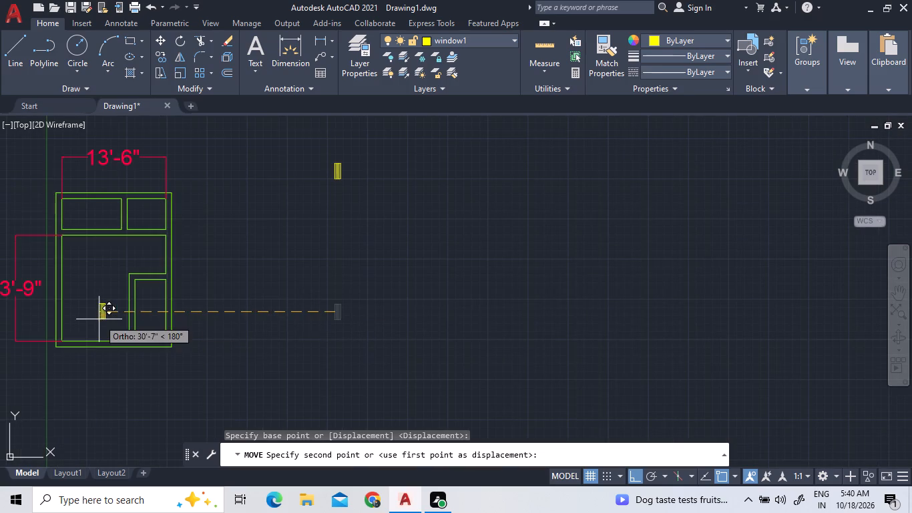
scroll(103, 319, "up", 2)
scroll(151, 345, "up", 2)
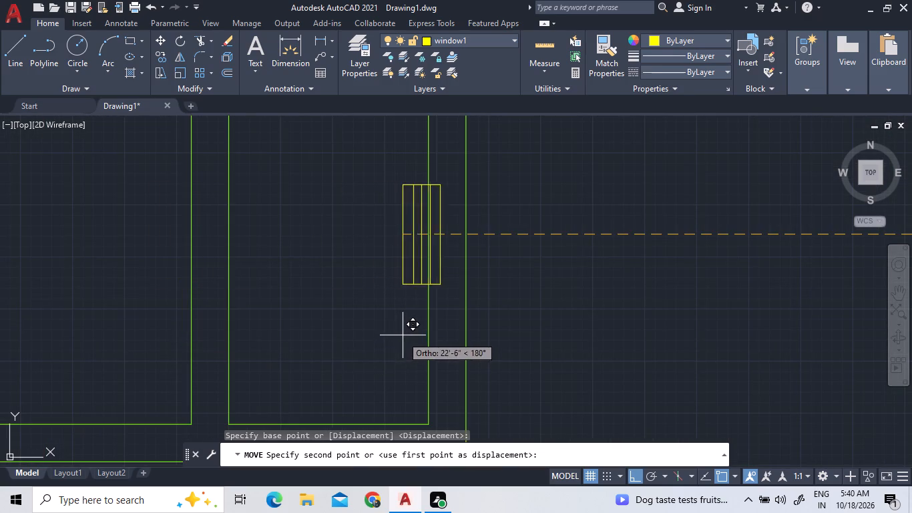
scroll(405, 335, "up", 2)
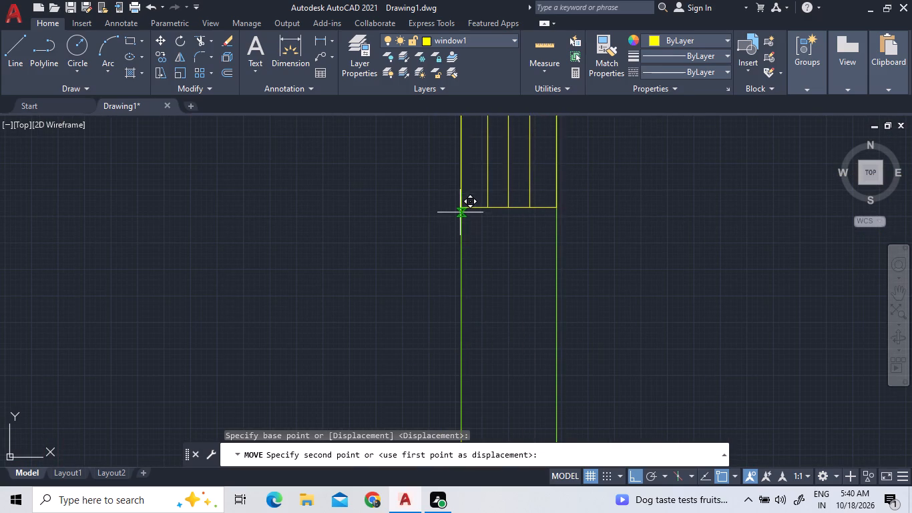
scroll(460, 209, "up", 4)
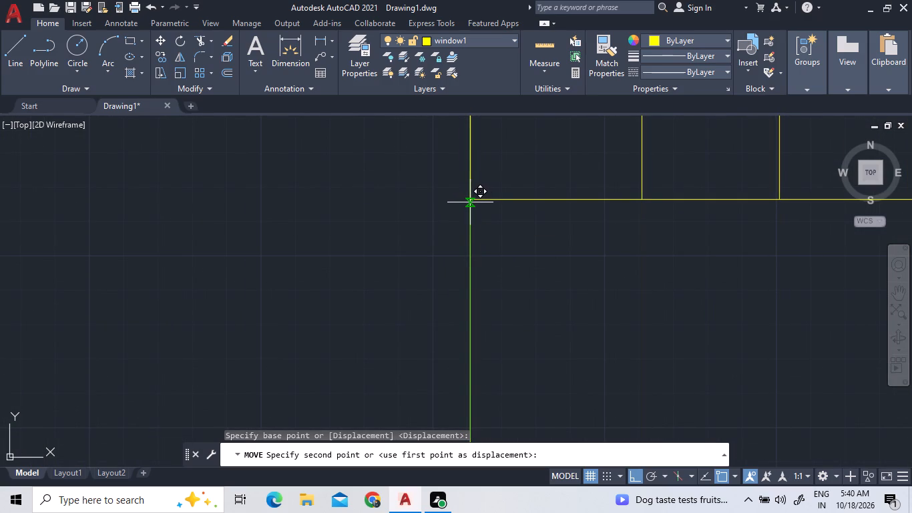
scroll(469, 202, "up", 6)
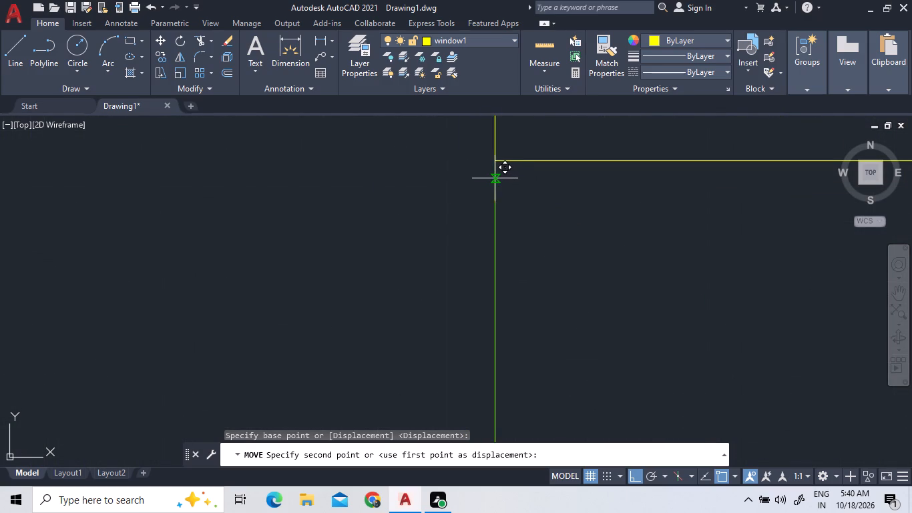
scroll(494, 183, "down", 5)
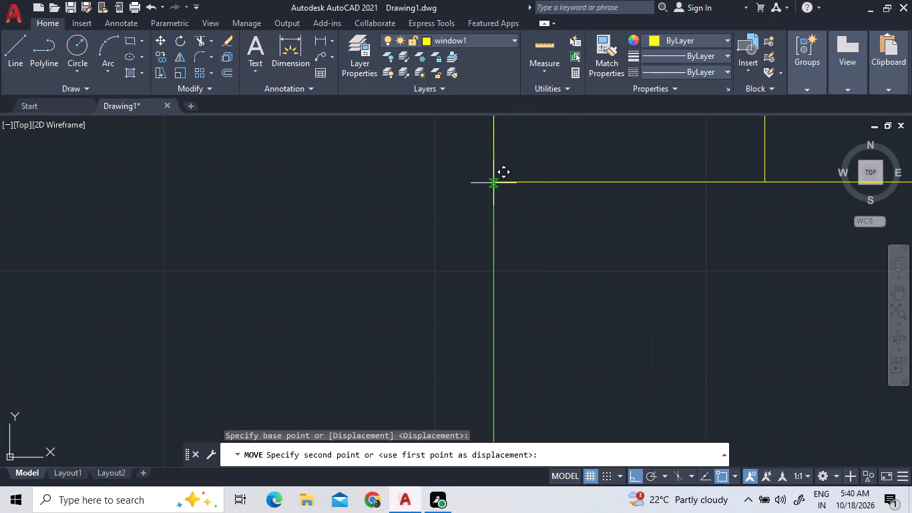
double_click(494, 183)
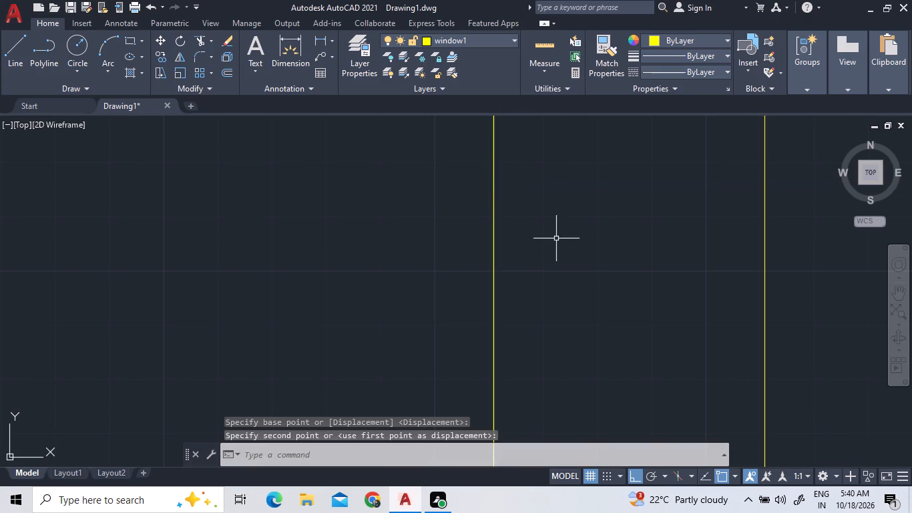
Move the wall window by its lower-left corner, snapping that corner onto the inner line of the right wall.
scroll(556, 237, "down", 9)
scroll(576, 287, "up", 1)
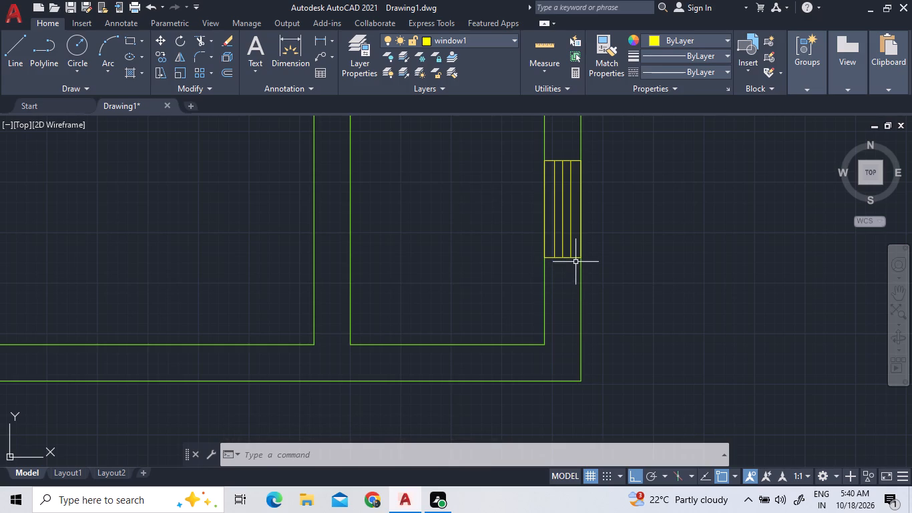
left_click(576, 262)
left_click(548, 237)
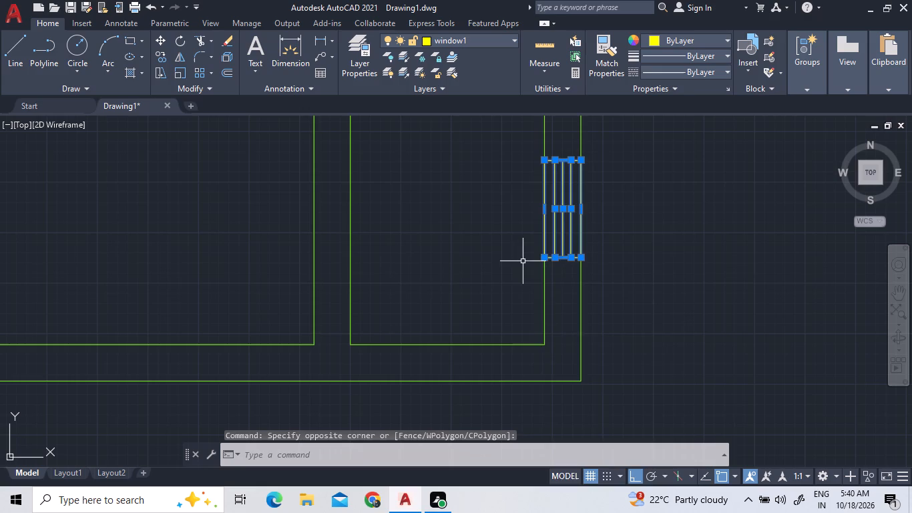
right_click(523, 261)
left_click(534, 275)
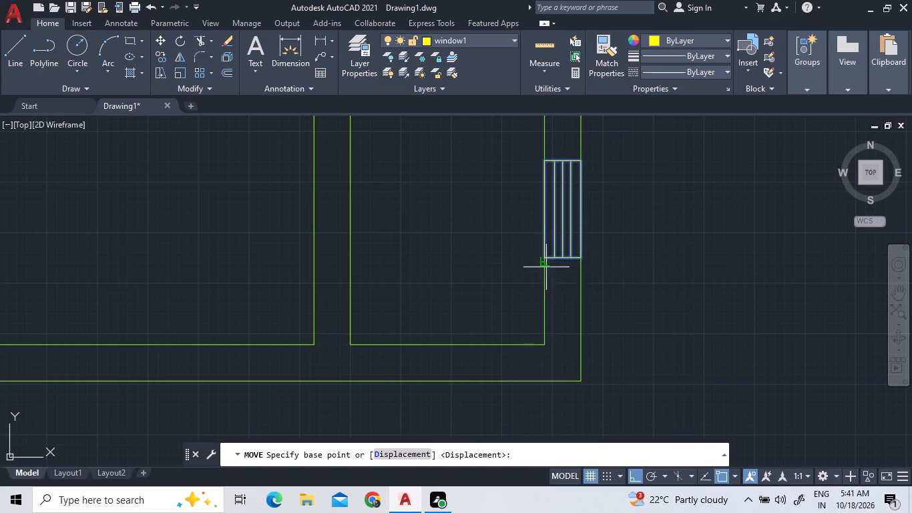
scroll(554, 259, "up", 9)
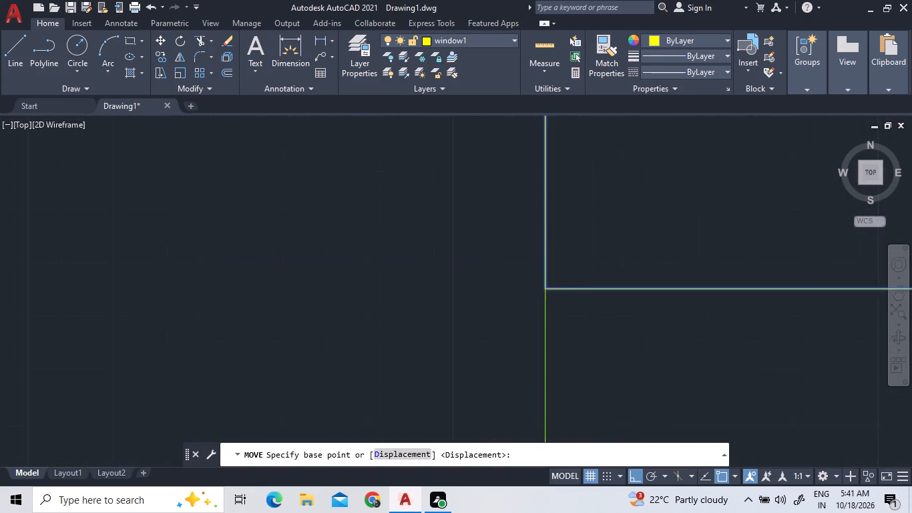
scroll(565, 313, "up", 2)
scroll(521, 278, "up", 4)
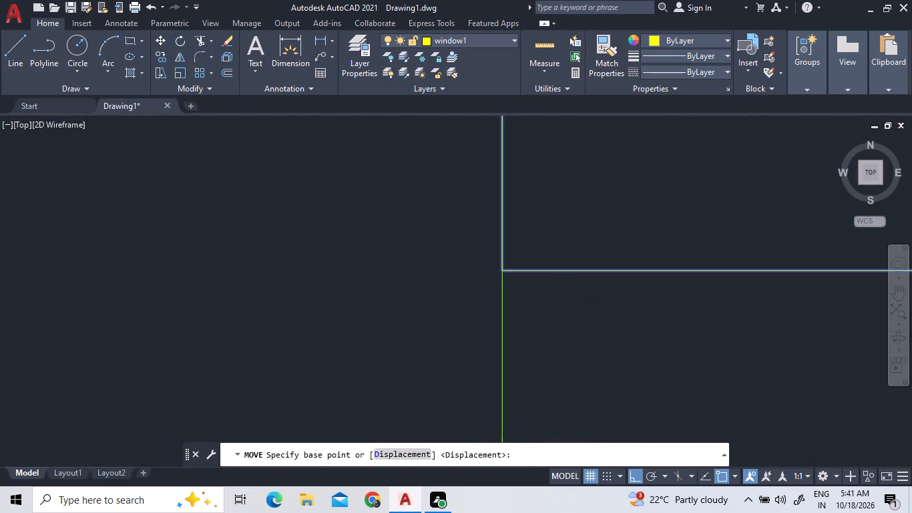
scroll(521, 278, "up", 1)
scroll(447, 262, "up", 4)
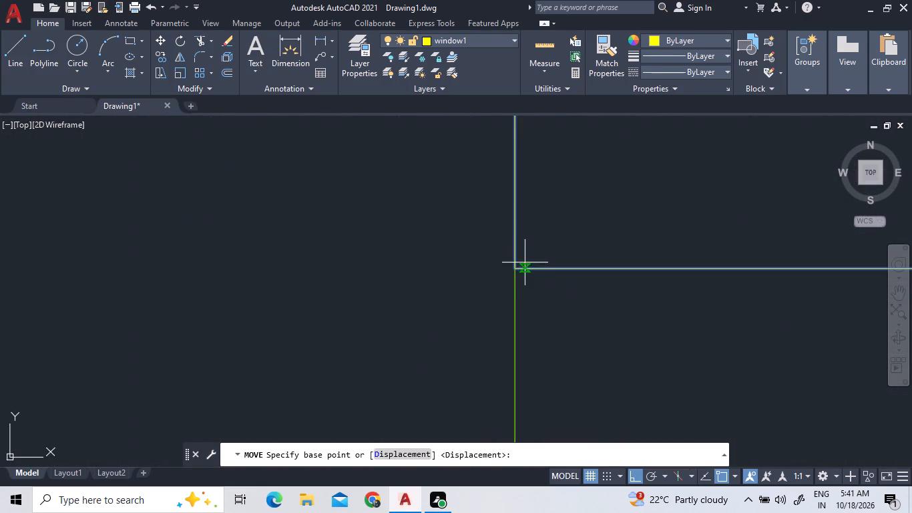
scroll(525, 263, "up", 4)
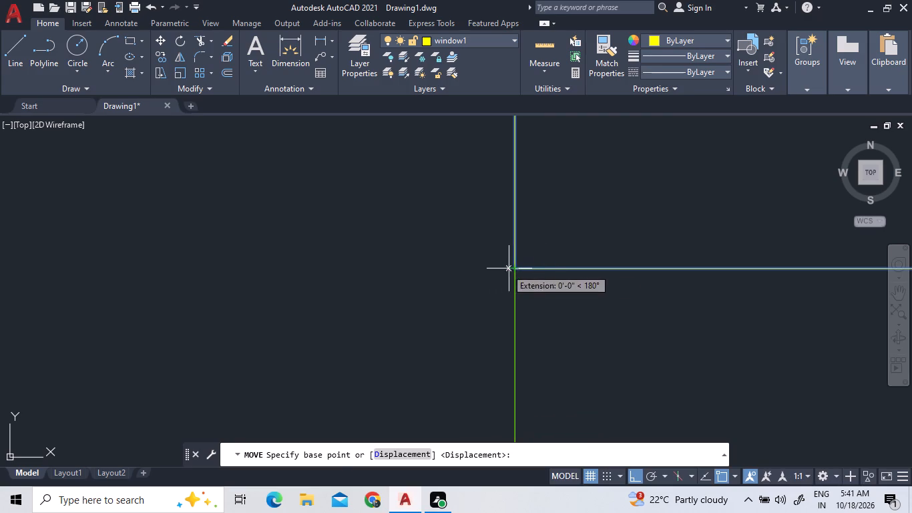
left_click(515, 269)
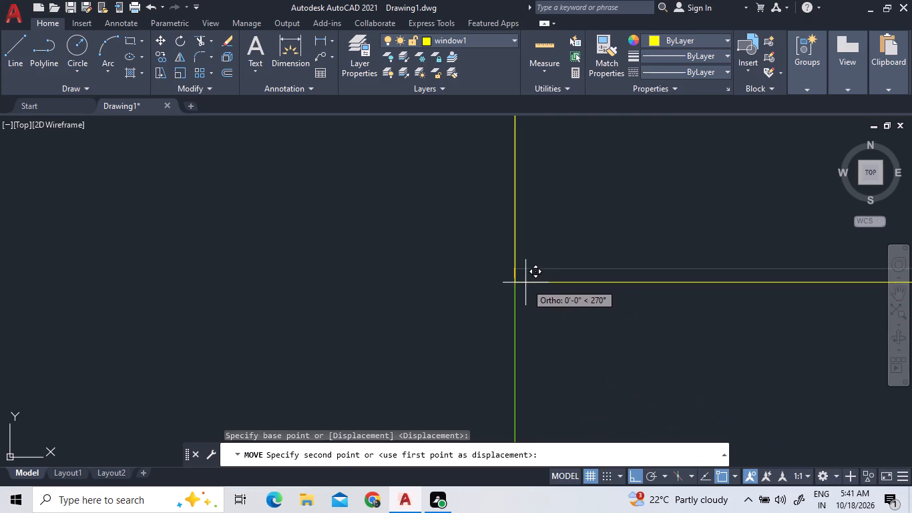
left_click(515, 269)
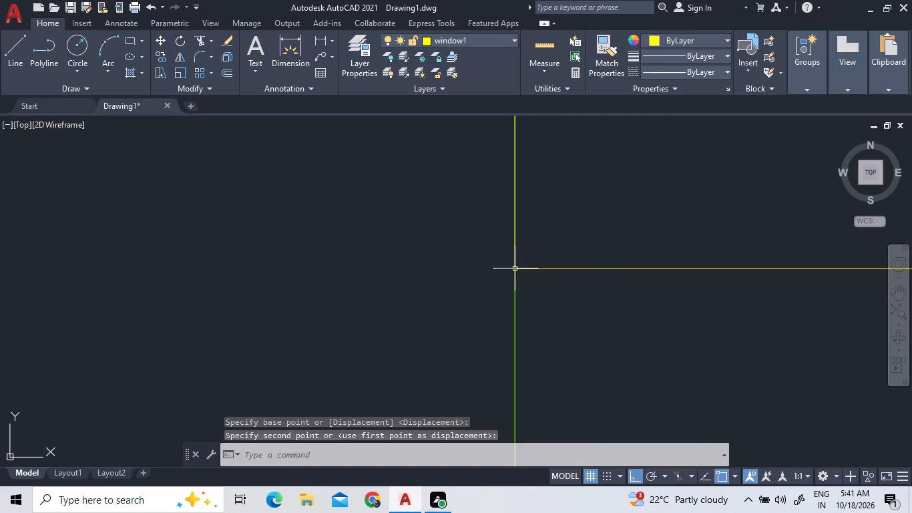
right_click(553, 254)
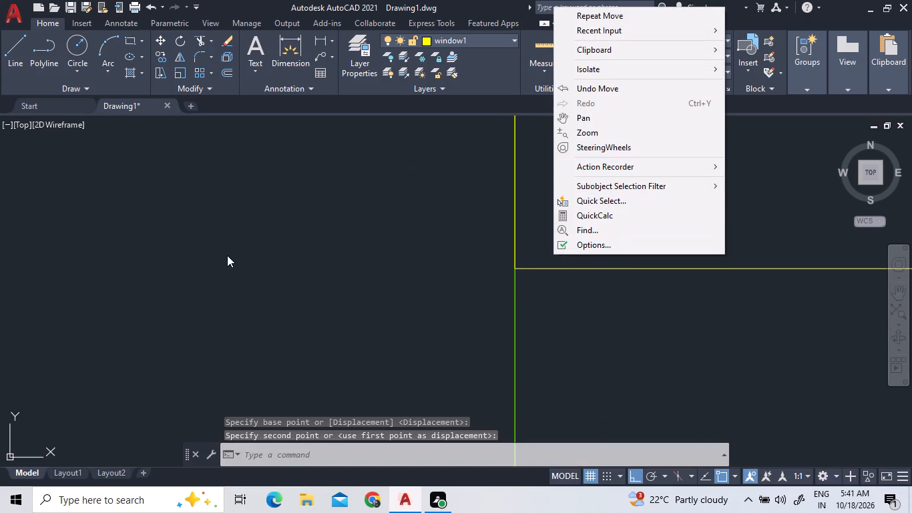
left_click(227, 255)
double_click(262, 348)
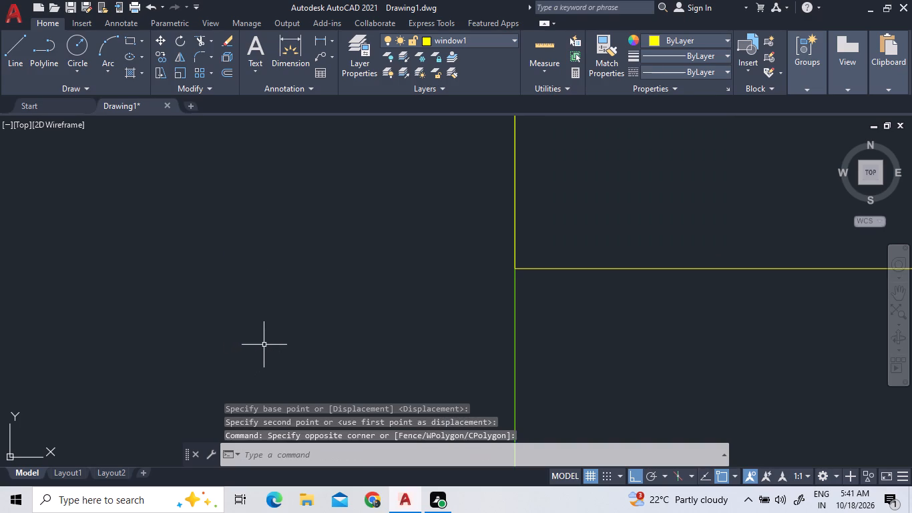
Examine the window's fit between the wall lines and its position within the whole plan.
scroll(263, 343, "down", 14)
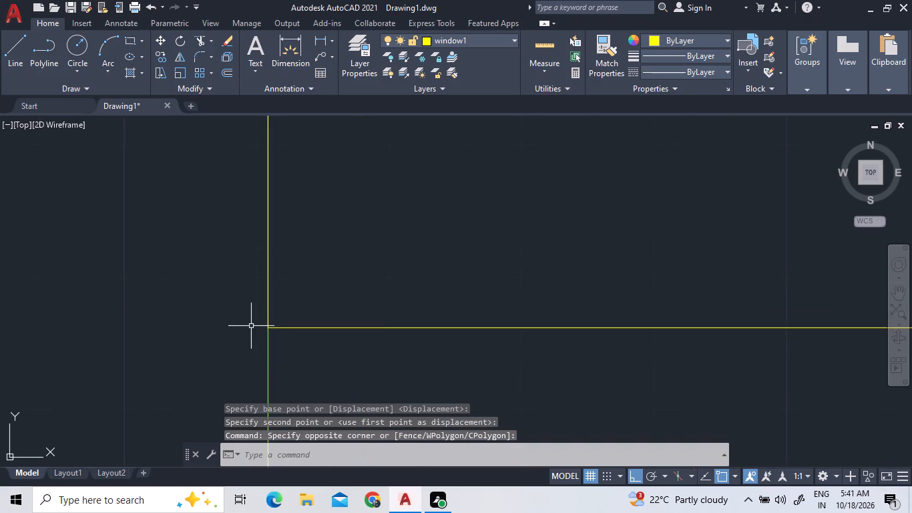
scroll(246, 327, "down", 5)
scroll(357, 346, "down", 3)
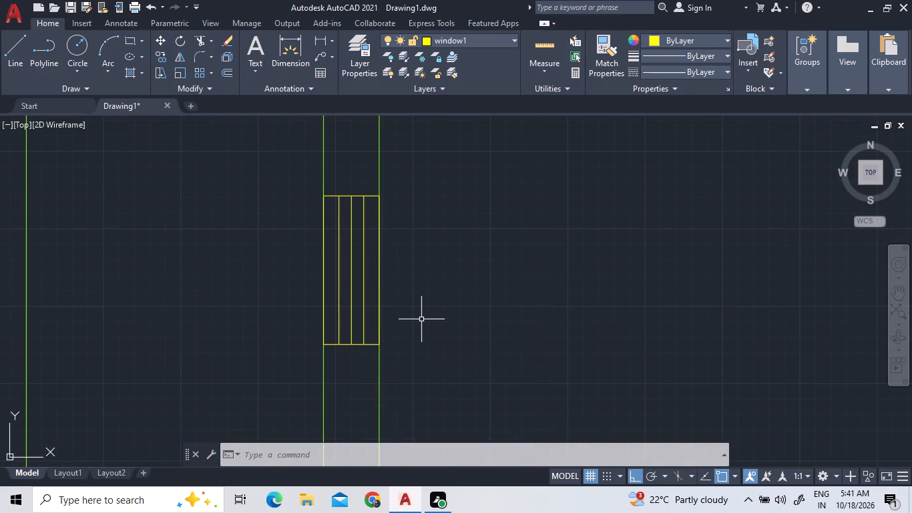
scroll(421, 319, "down", 5)
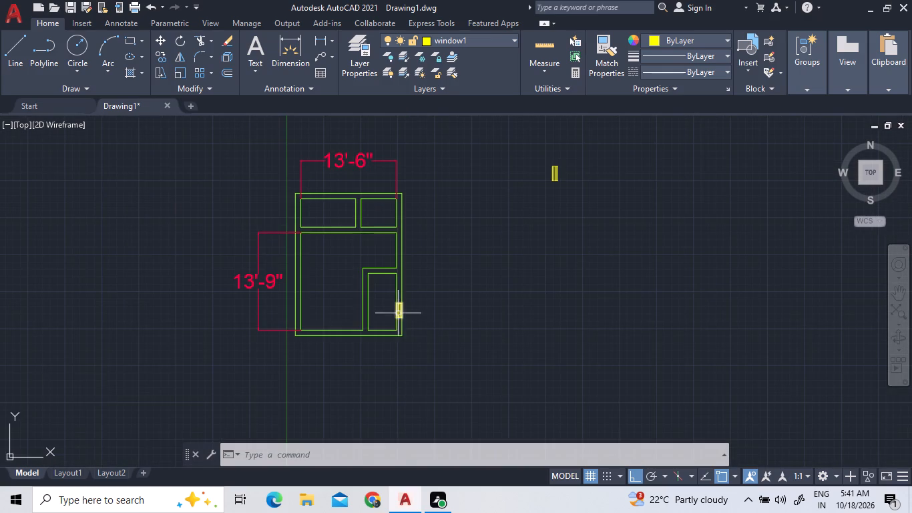
scroll(364, 175, "up", 1)
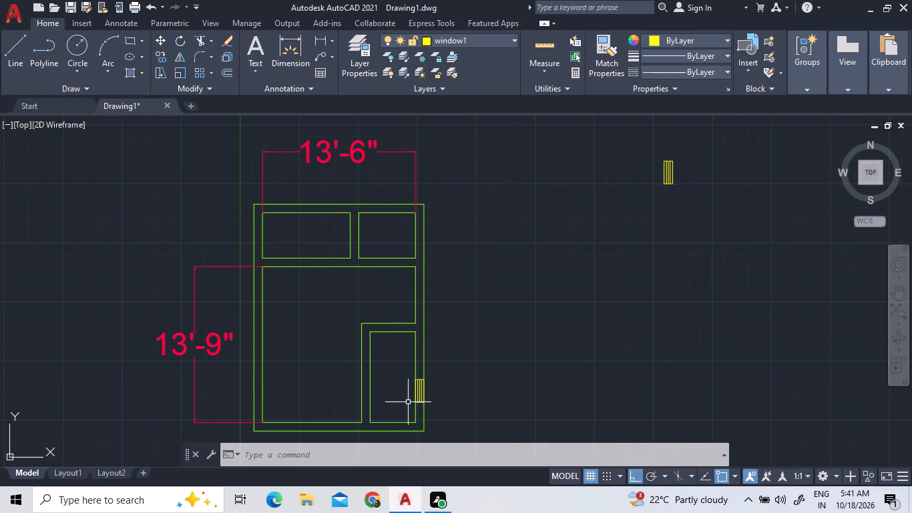
Copy the window in the right wall horizontally by its centre about 14'-3" into the plan's outer left wall.
scroll(415, 417, "up", 2)
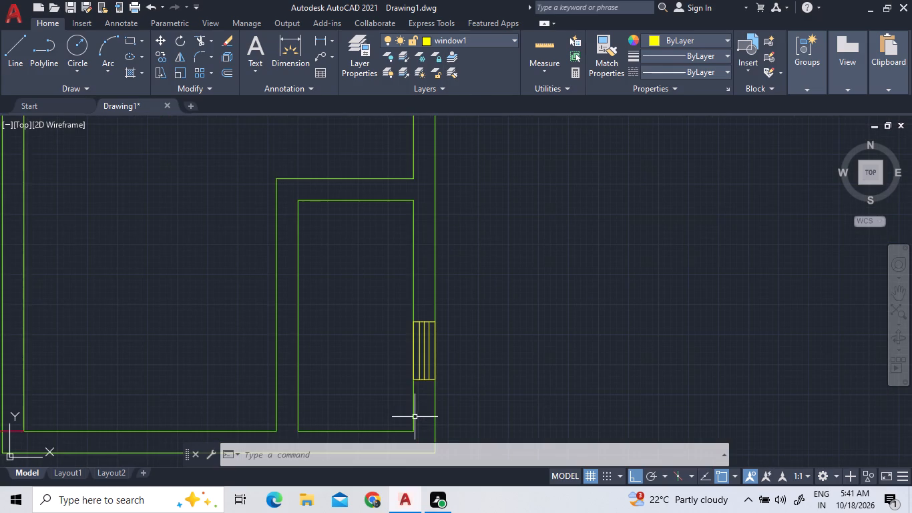
scroll(426, 386, "up", 3)
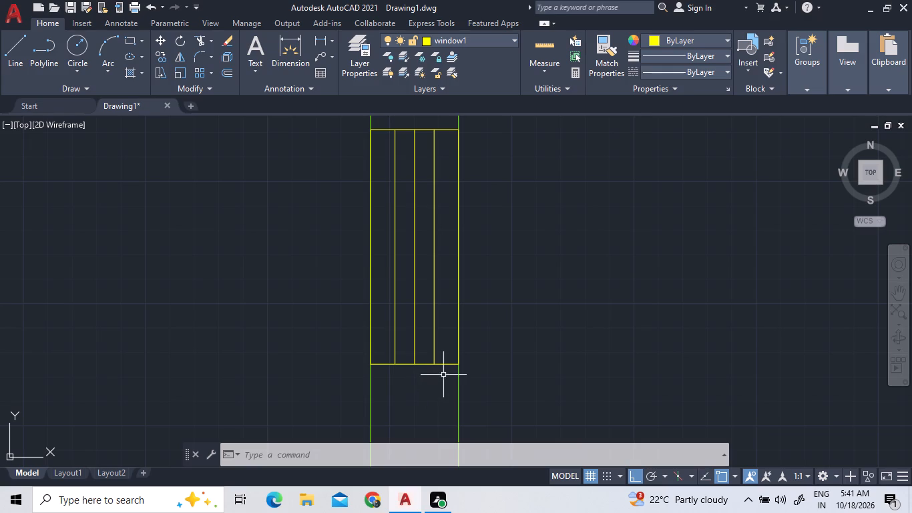
left_click(443, 375)
left_click(385, 308)
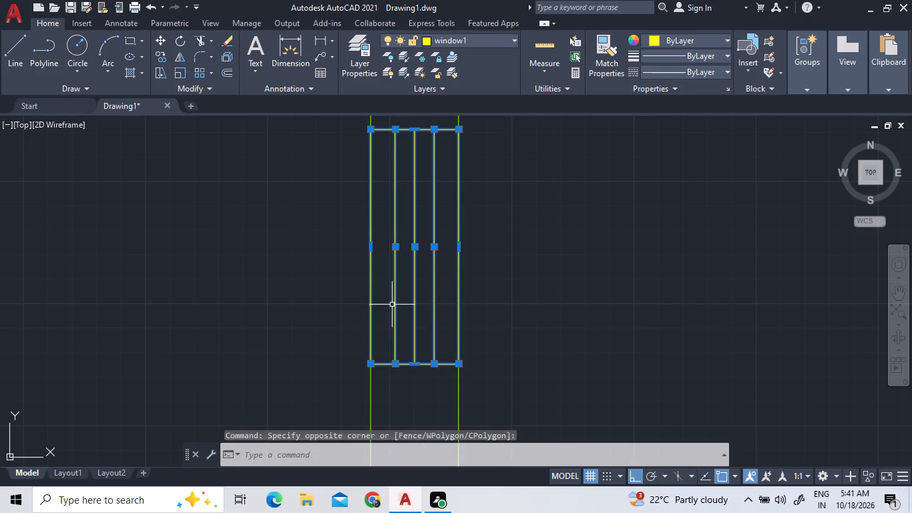
right_click(392, 305)
left_click(437, 287)
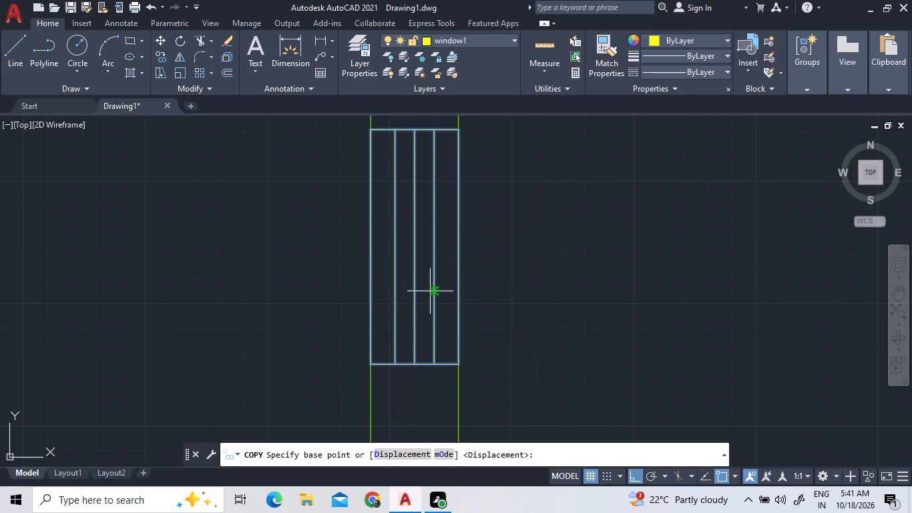
double_click(412, 243)
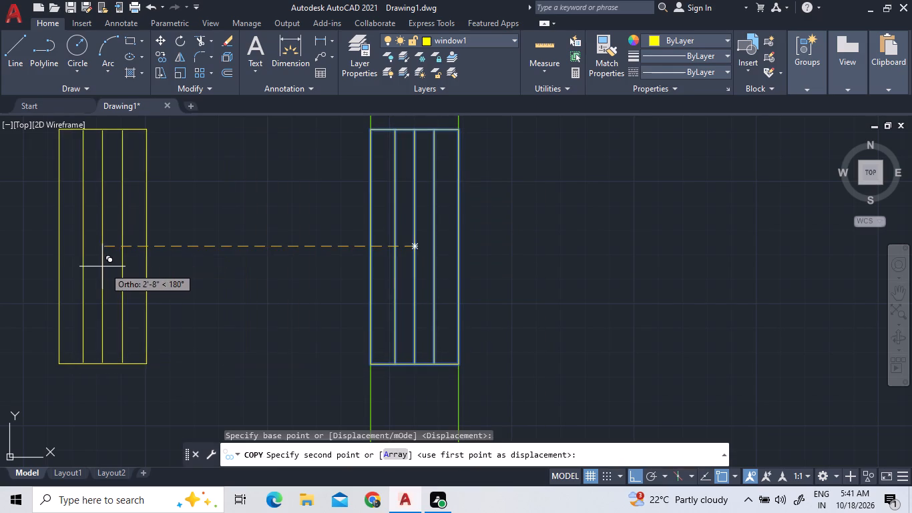
scroll(105, 267, "down", 8)
scroll(65, 268, "up", 1)
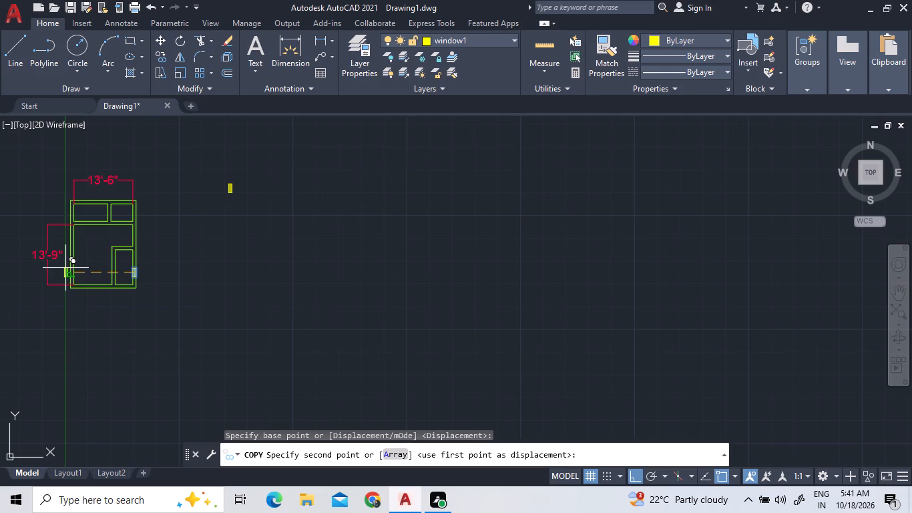
scroll(65, 267, "up", 8)
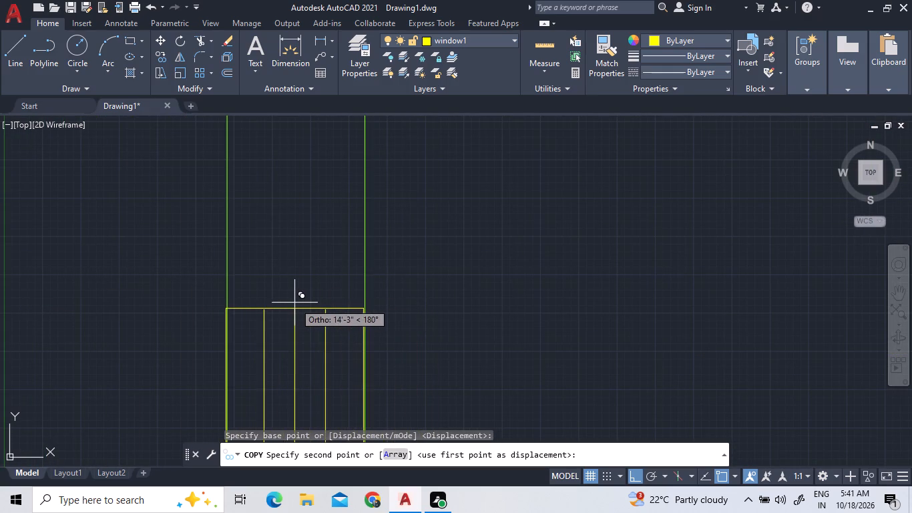
scroll(287, 303, "up", 3)
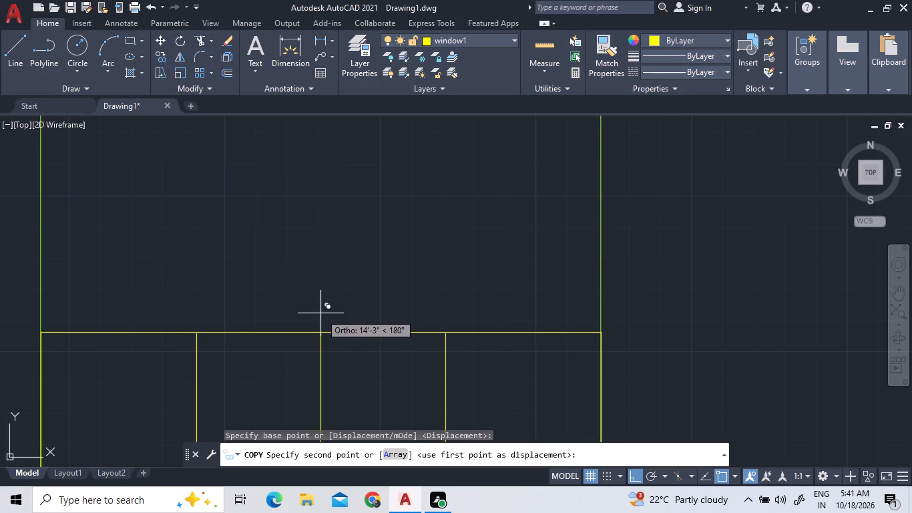
double_click(320, 313)
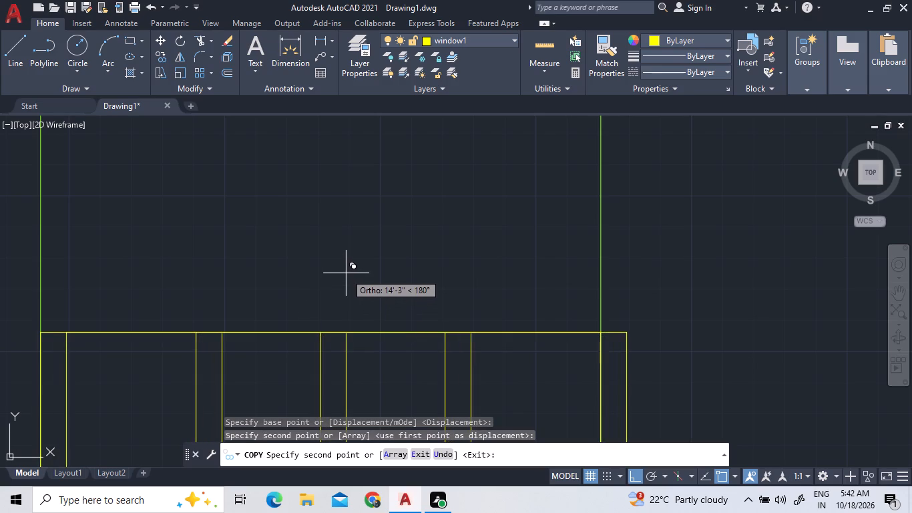
scroll(346, 273, "down", 4)
right_click(572, 221)
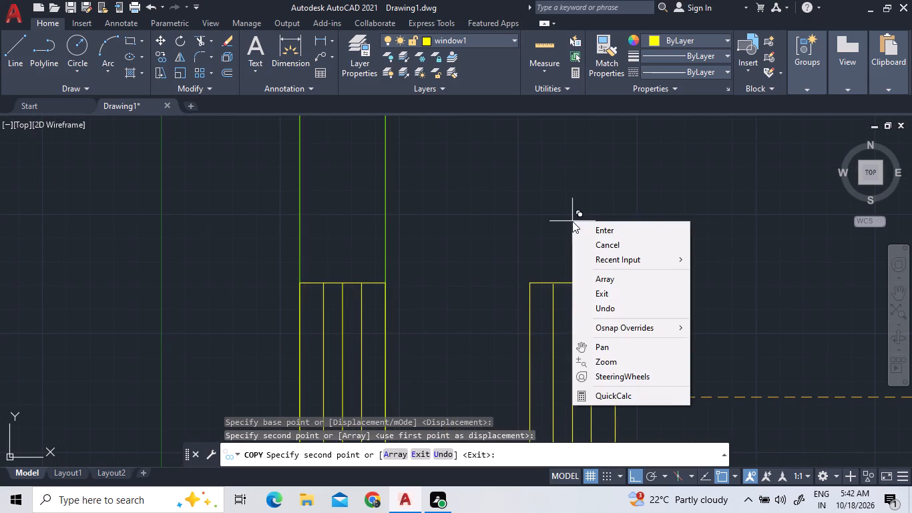
left_click(577, 226)
Examine how the copied window's upper edge and corner fit between the two lines of the left wall.
scroll(369, 232, "down", 1)
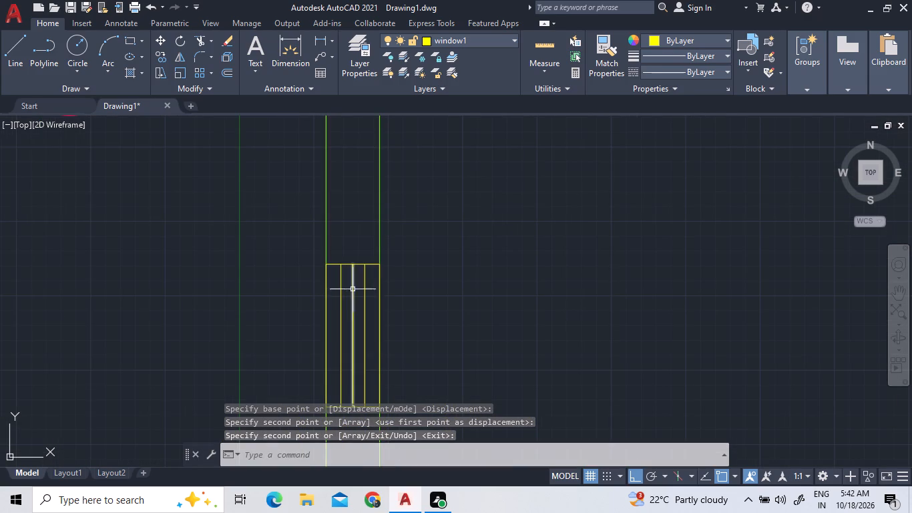
left_click(373, 278)
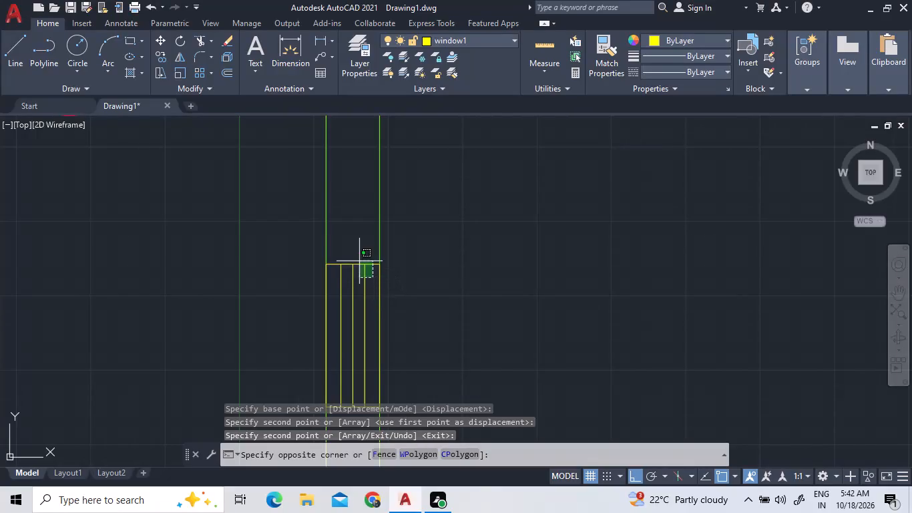
double_click(336, 244)
scroll(335, 244, "up", 3)
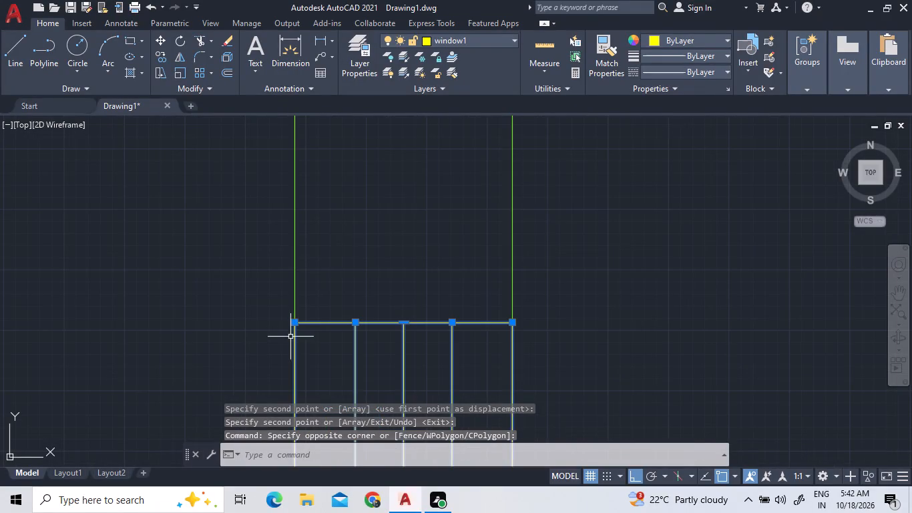
scroll(291, 342, "up", 2)
scroll(316, 274, "up", 3)
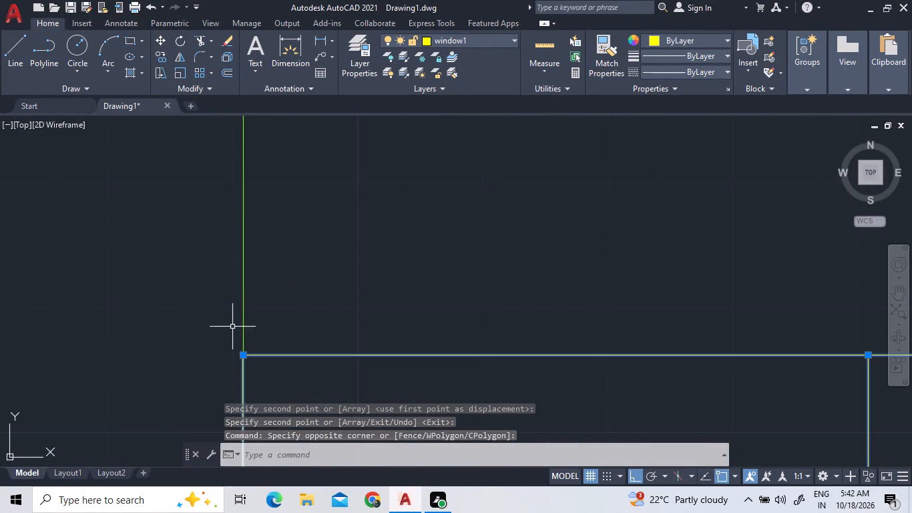
scroll(236, 322, "down", 7)
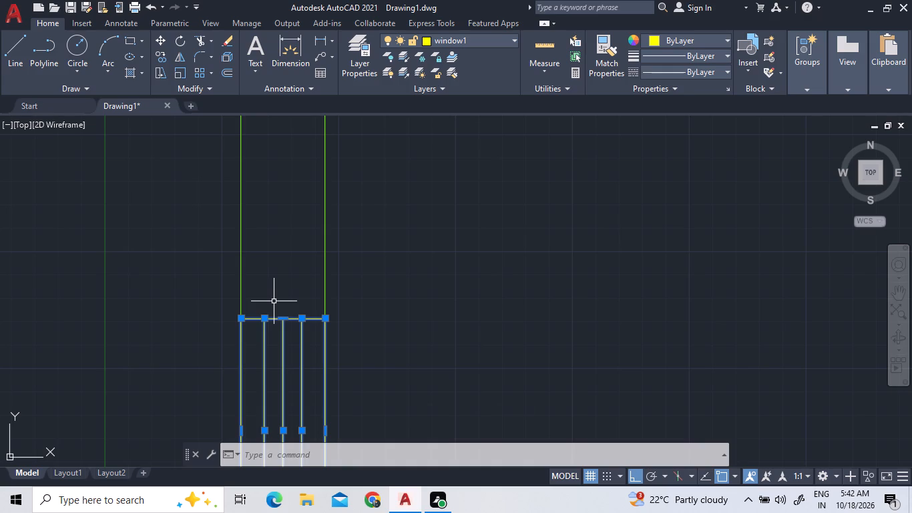
key("Escape")
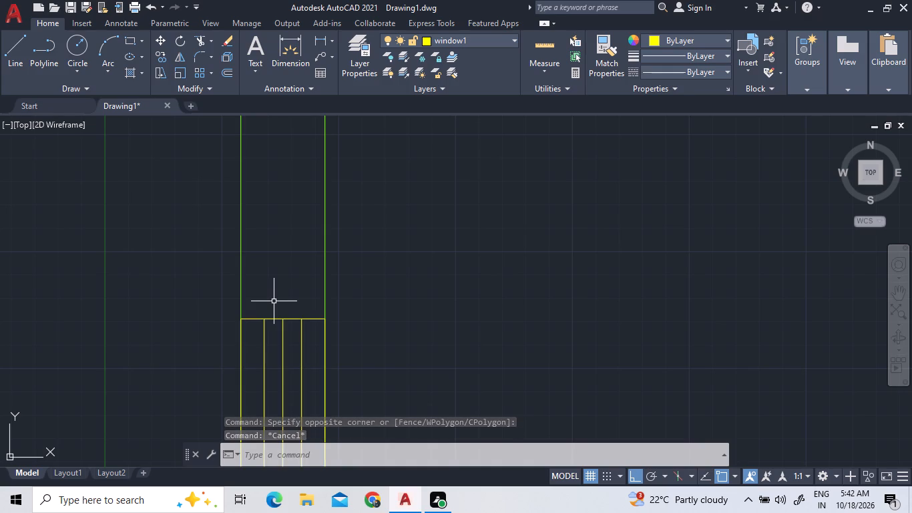
Copy the left wall's window straight up by its top midpoint about 7'-3", keeping it inside the same wall.
scroll(274, 301, "down", 4)
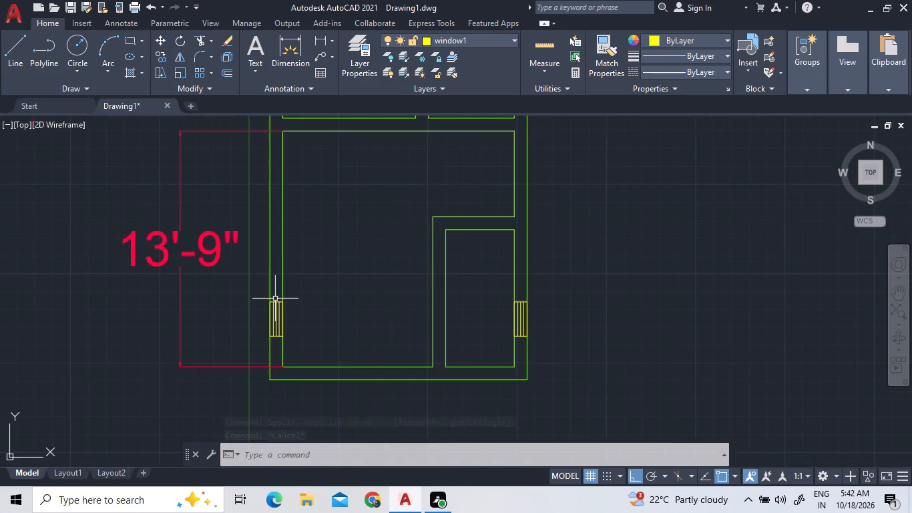
scroll(282, 348, "up", 3)
left_click(272, 313)
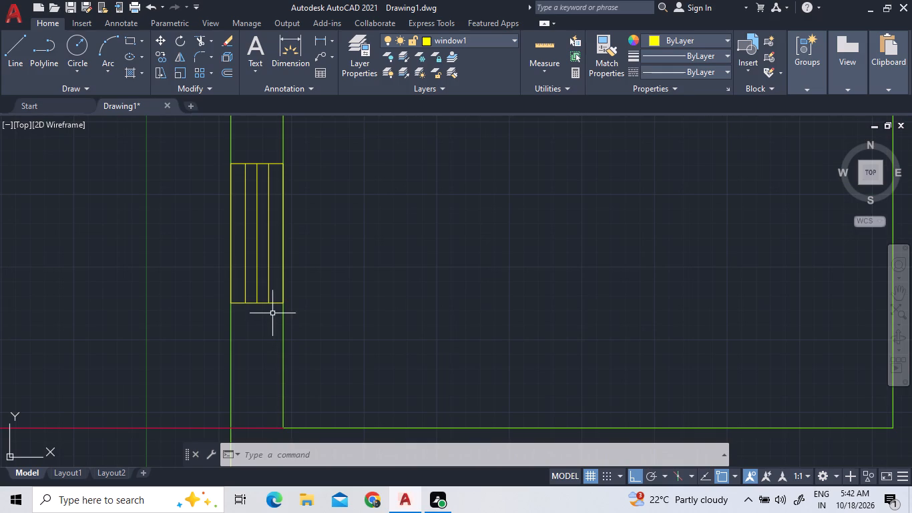
left_click(242, 266)
right_click(242, 267)
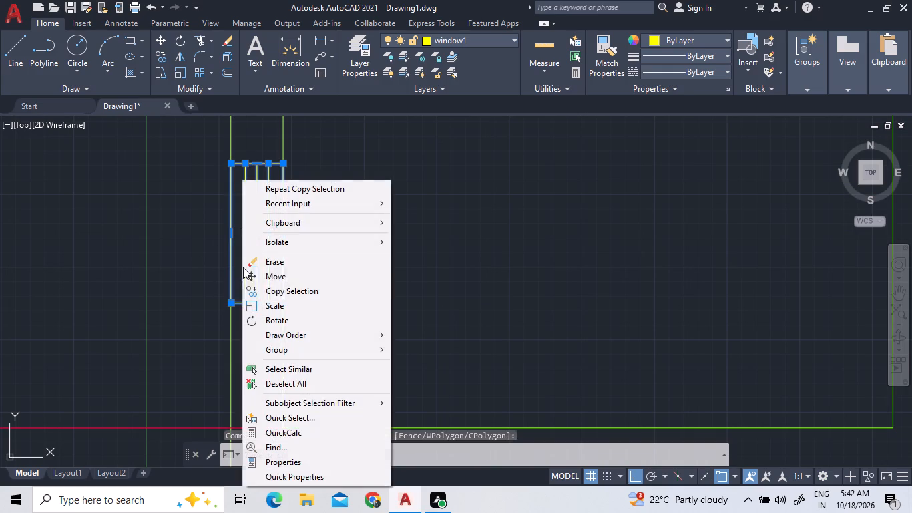
left_click(276, 287)
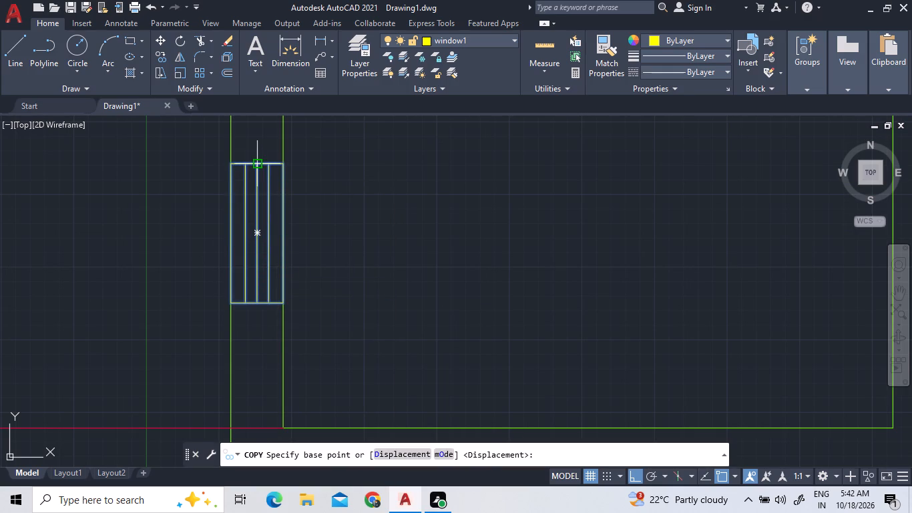
left_click(257, 162)
scroll(244, 301, "down", 5)
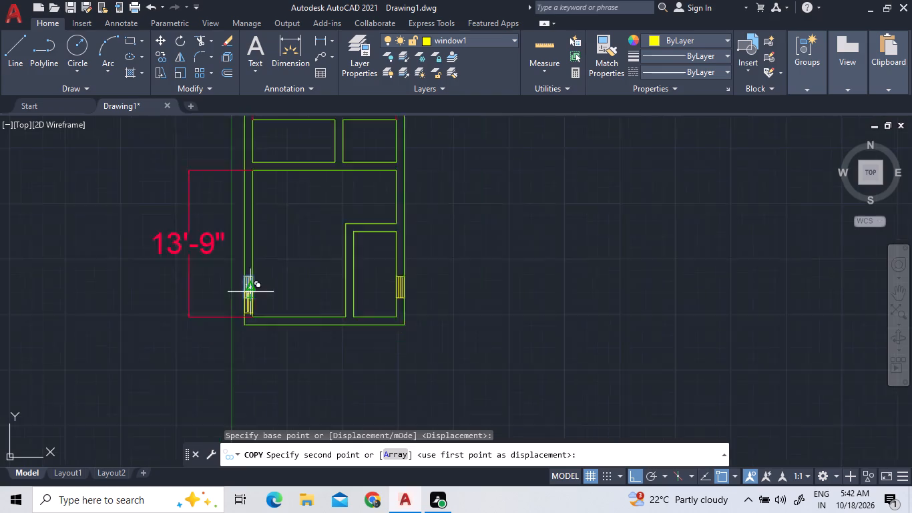
scroll(250, 294, "down", 1)
scroll(237, 244, "up", 2)
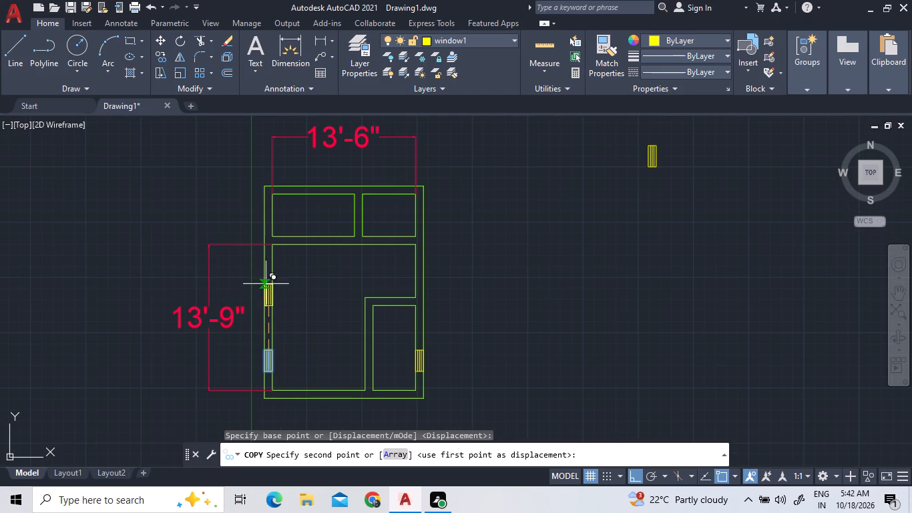
scroll(270, 267, "up", 3)
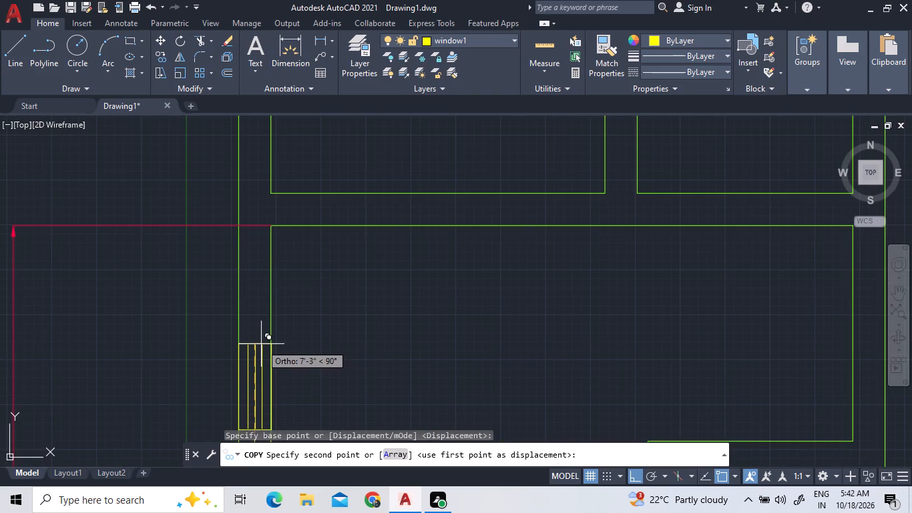
left_click(261, 343)
right_click(336, 301)
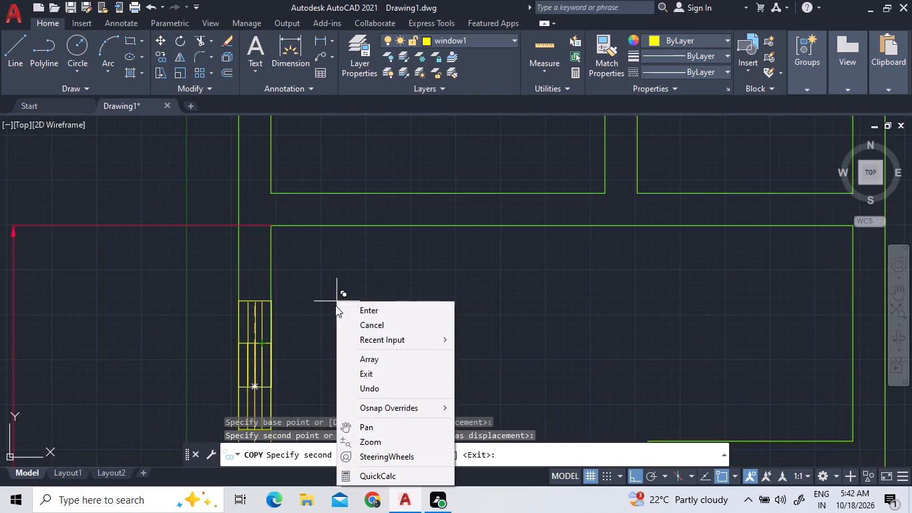
double_click(397, 313)
scroll(364, 316, "down", 2)
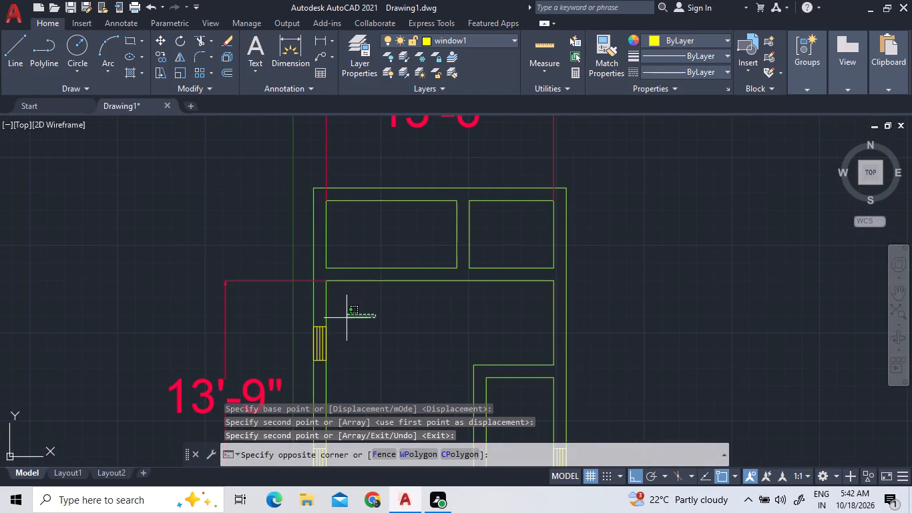
left_click(347, 318)
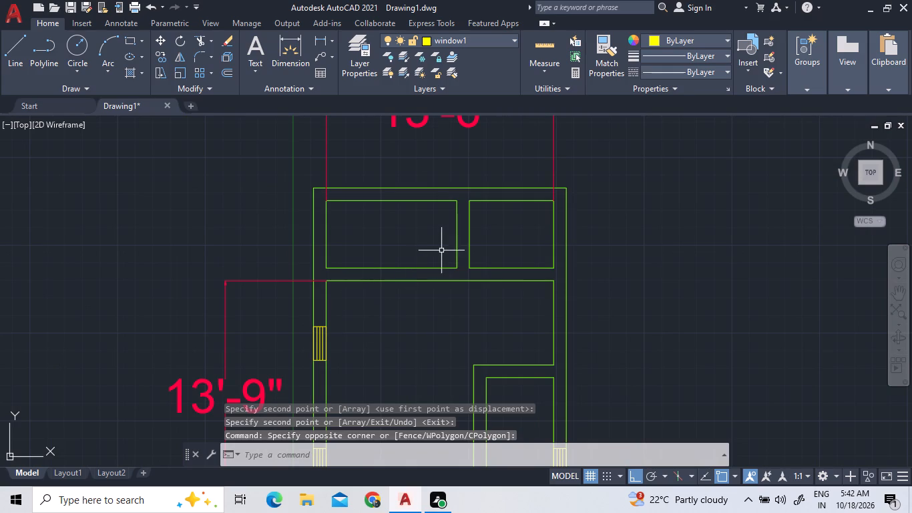
Make ventilator1 the current layer.
scroll(419, 259, "down", 3)
scroll(407, 327, "up", 1)
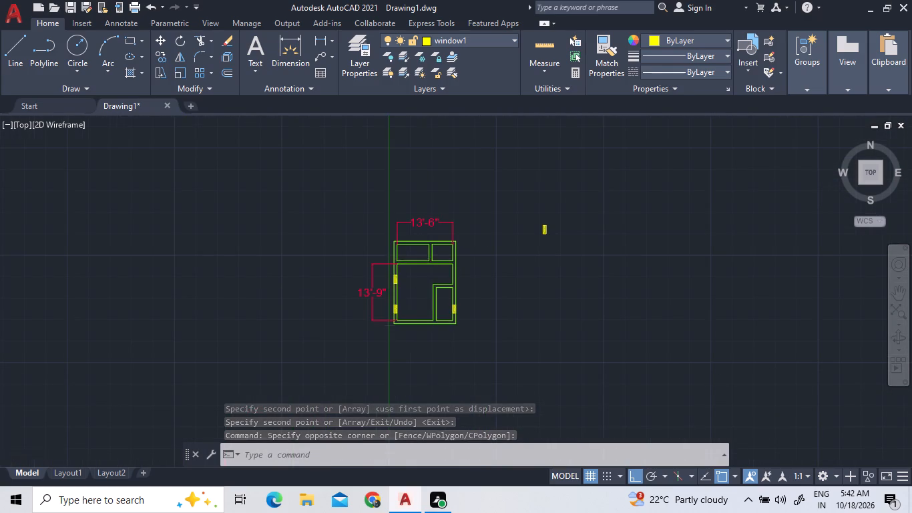
scroll(474, 191, "up", 2)
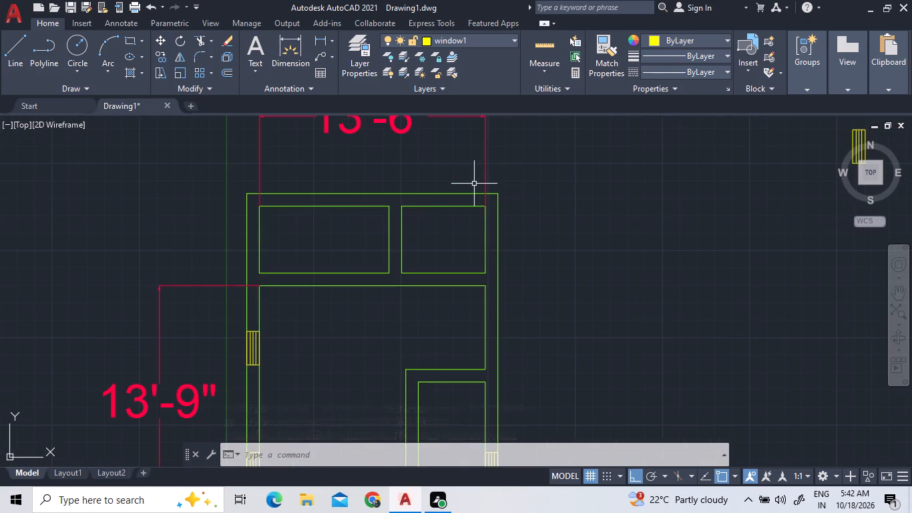
left_click(449, 39)
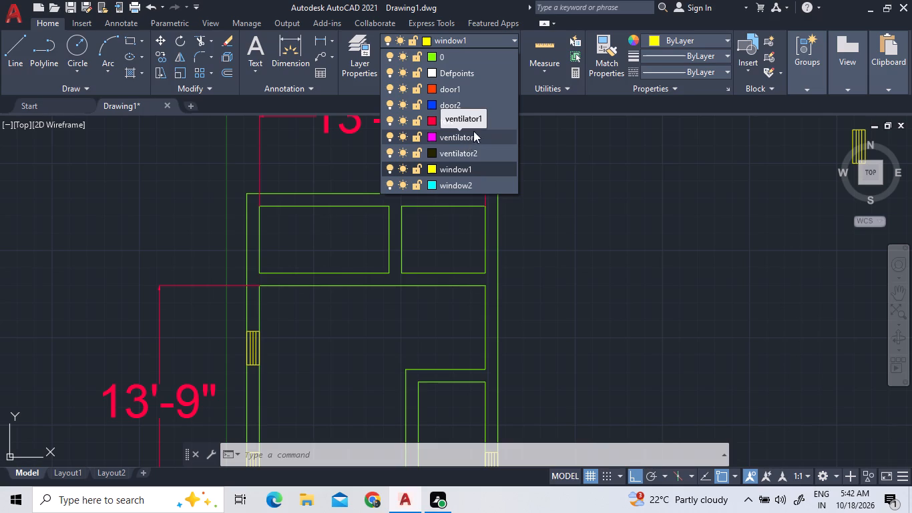
left_click(461, 136)
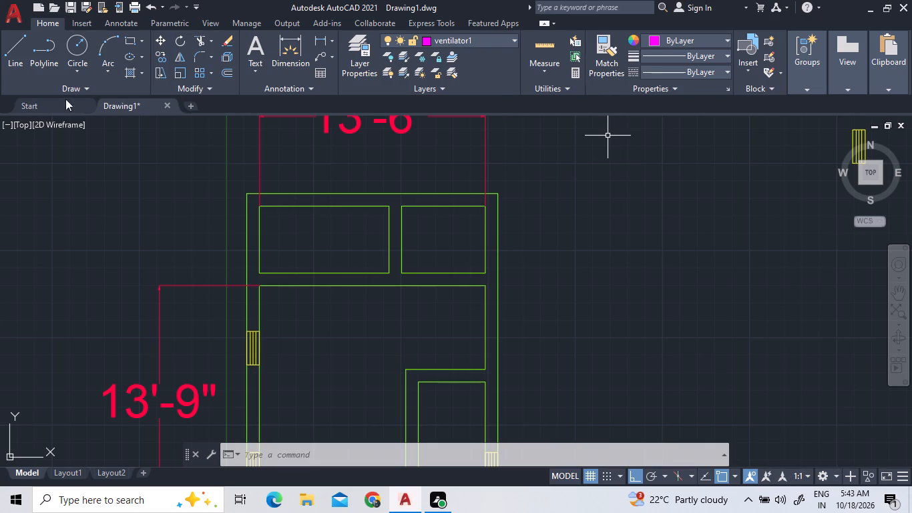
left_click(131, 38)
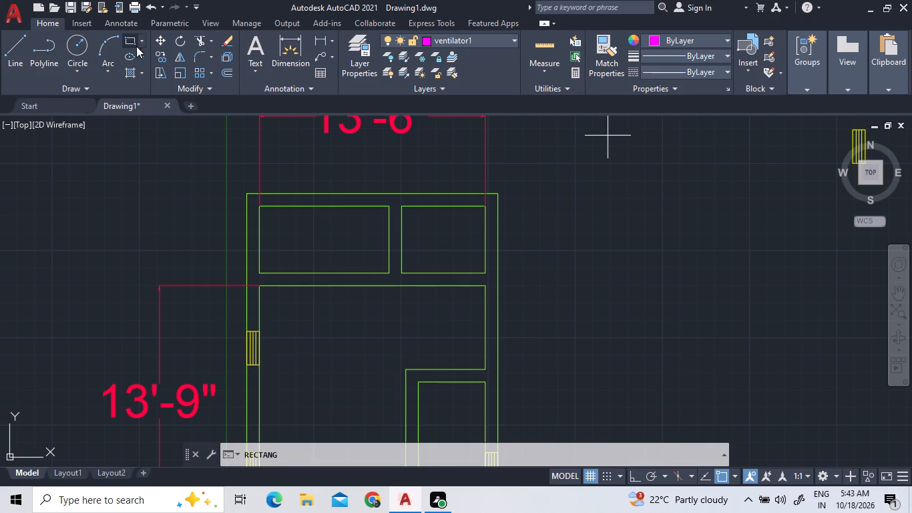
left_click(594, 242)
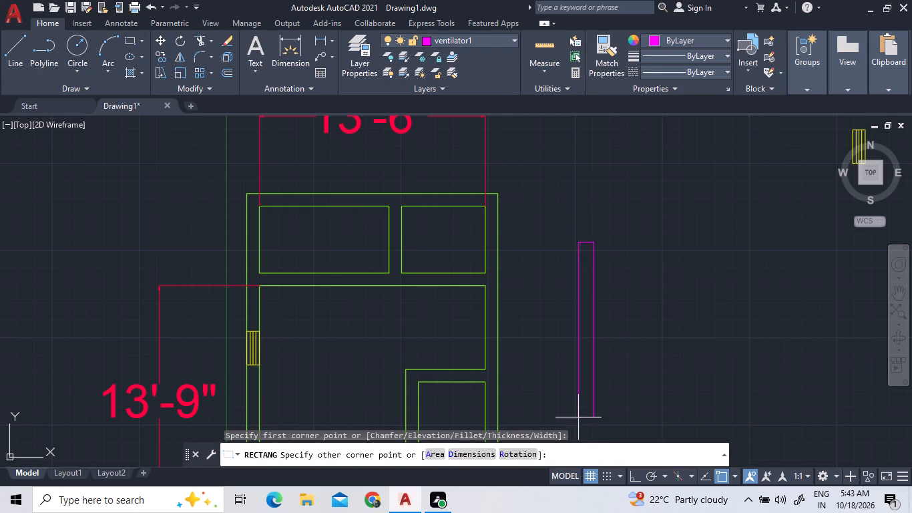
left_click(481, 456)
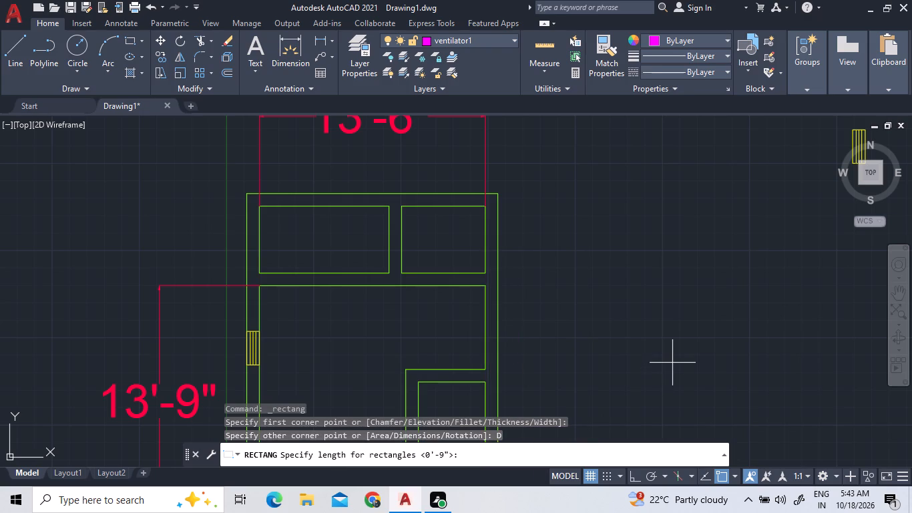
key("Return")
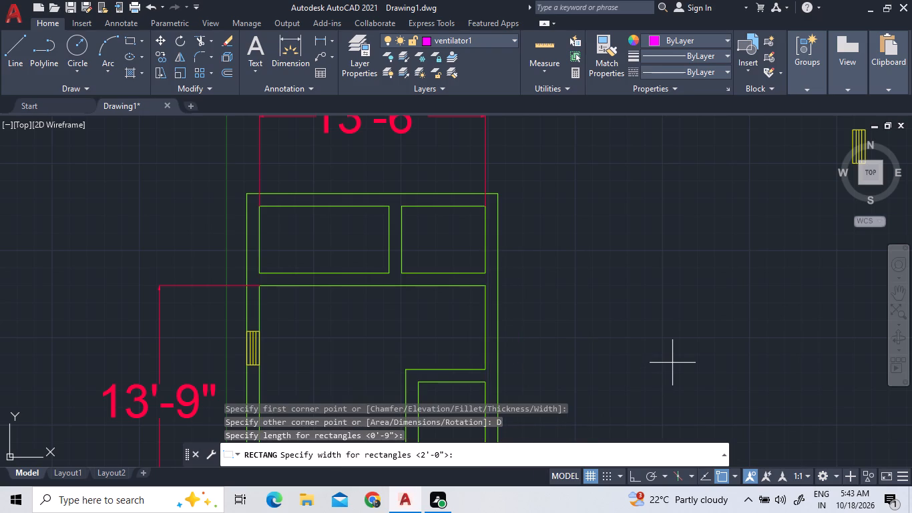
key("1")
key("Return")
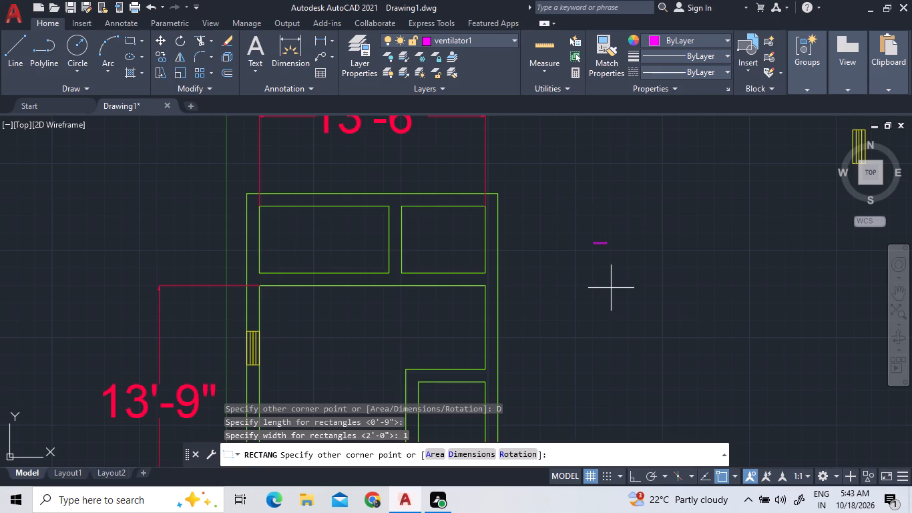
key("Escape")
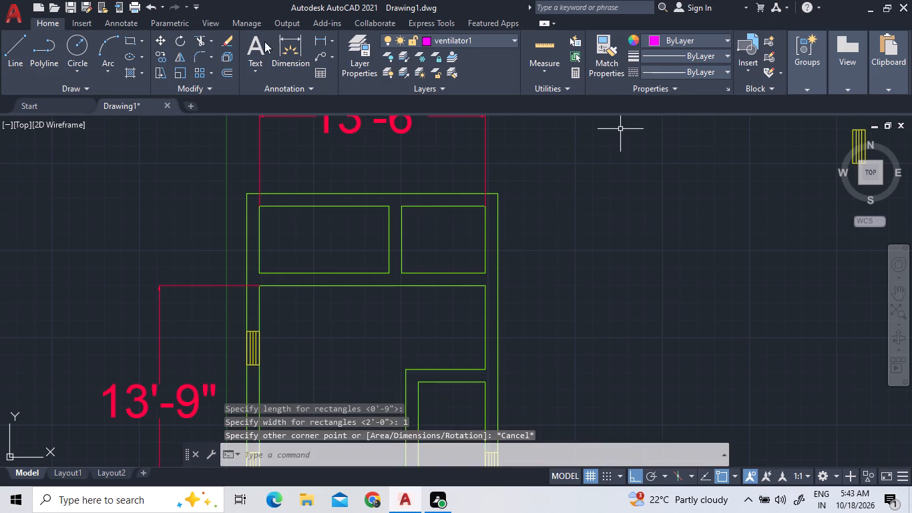
Draw a ventilator rectangle 9" long and 1' wide in the empty space to the right of the plan.
double_click(129, 41)
left_click(652, 280)
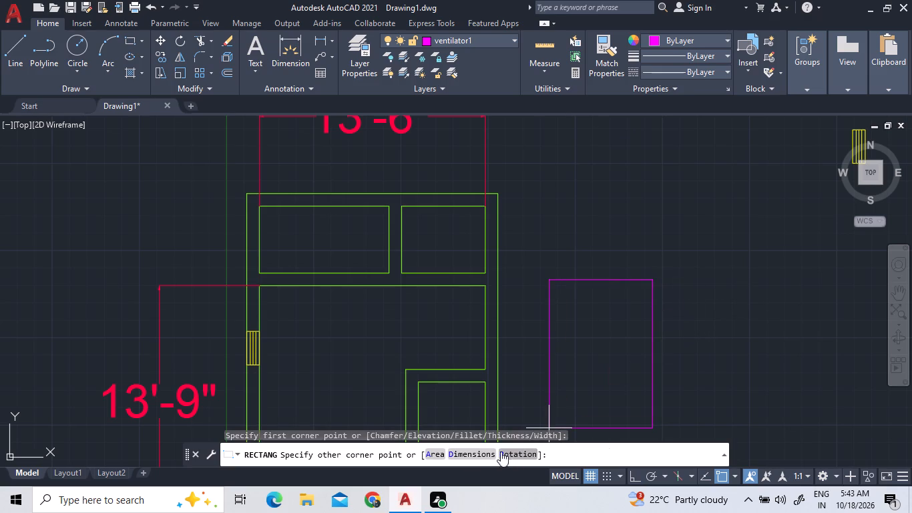
left_click(463, 453)
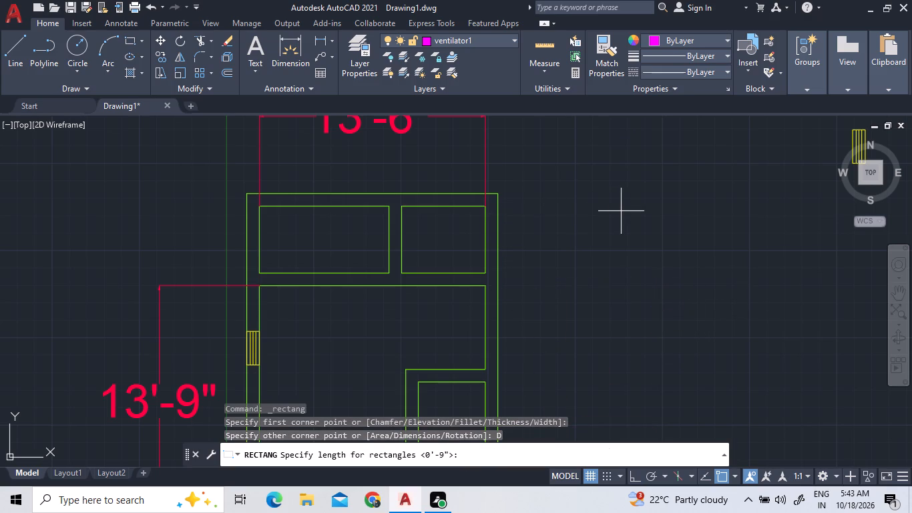
key("Return")
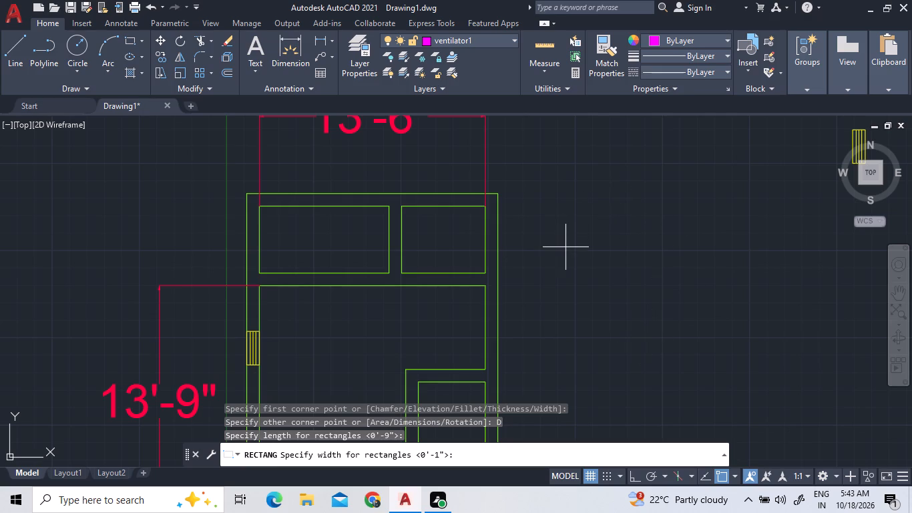
type("1'")
key("Return")
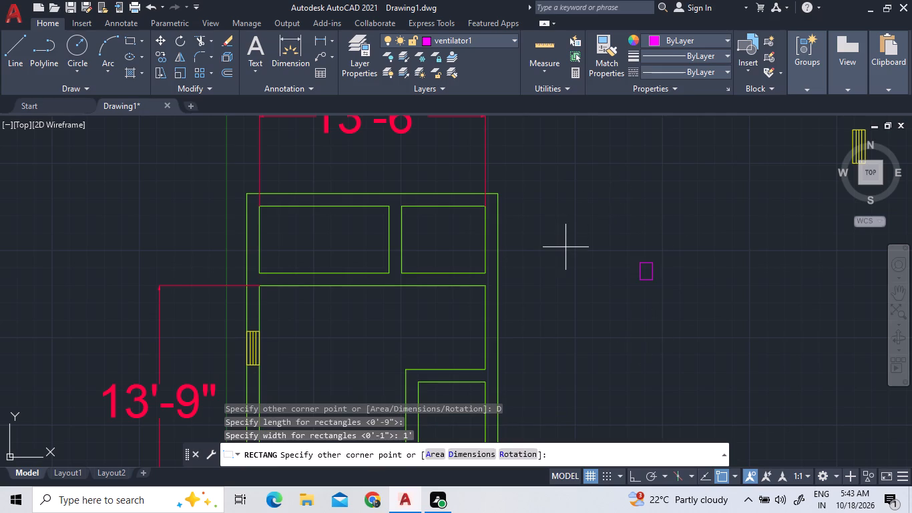
left_click(624, 264)
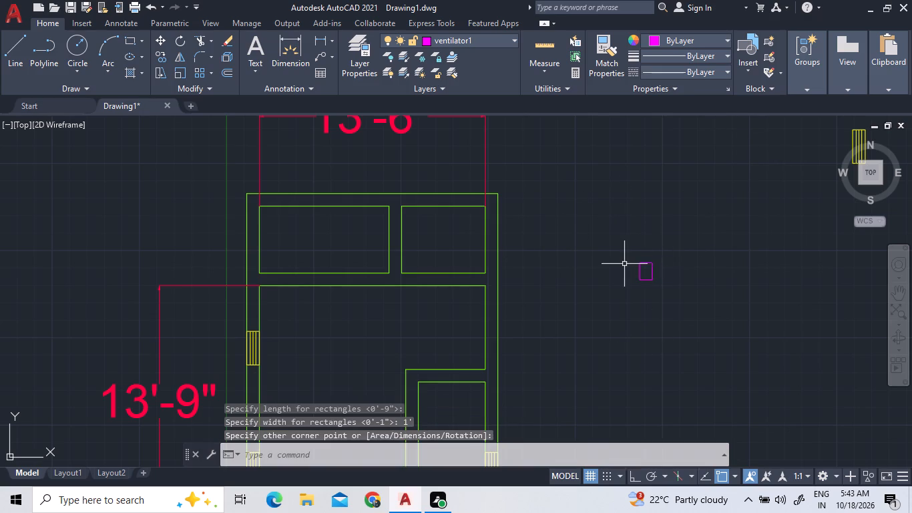
Draw a vertical centre line in the ventilator rectangle from its top edge's midpoint to its bottom edge's midpoint.
scroll(654, 256, "up", 1)
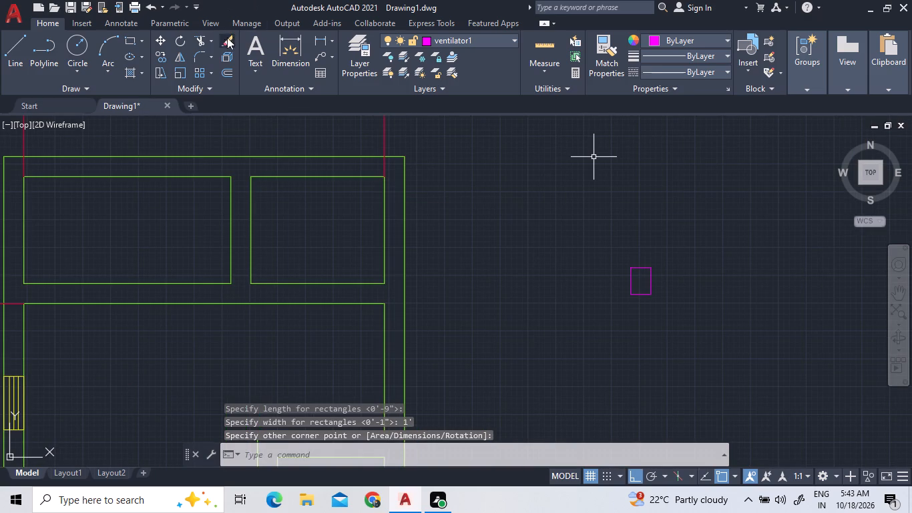
left_click(11, 51)
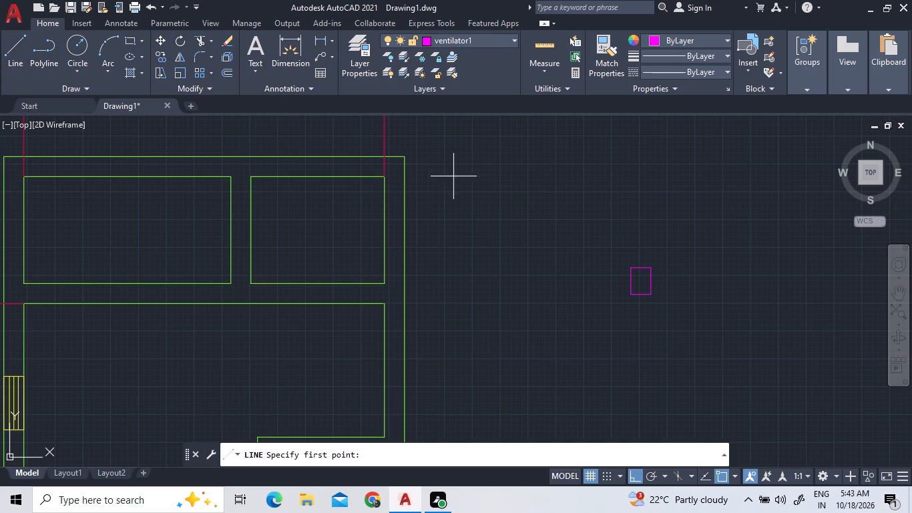
double_click(643, 264)
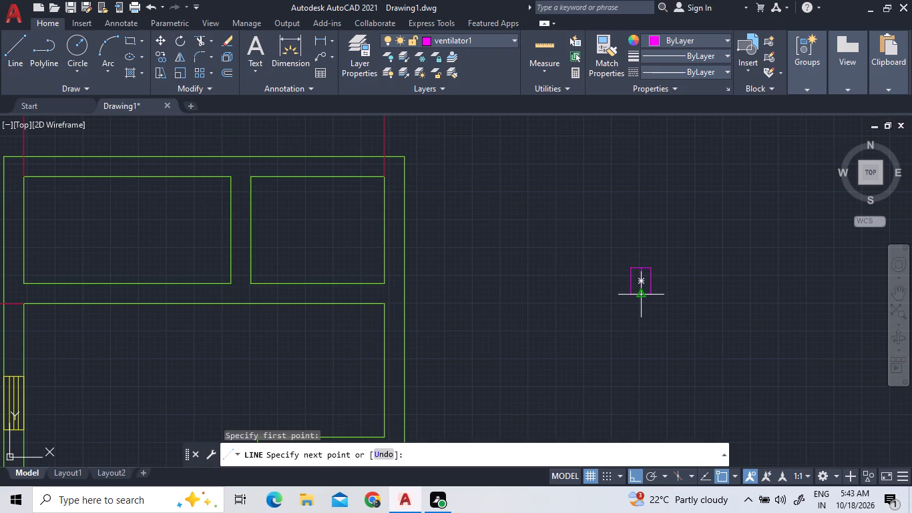
double_click(643, 293)
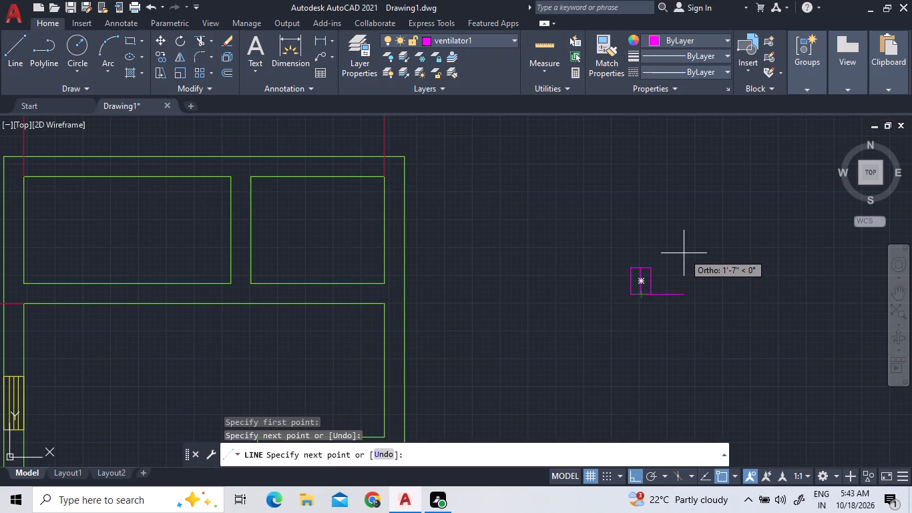
right_click(684, 253)
left_click(690, 261)
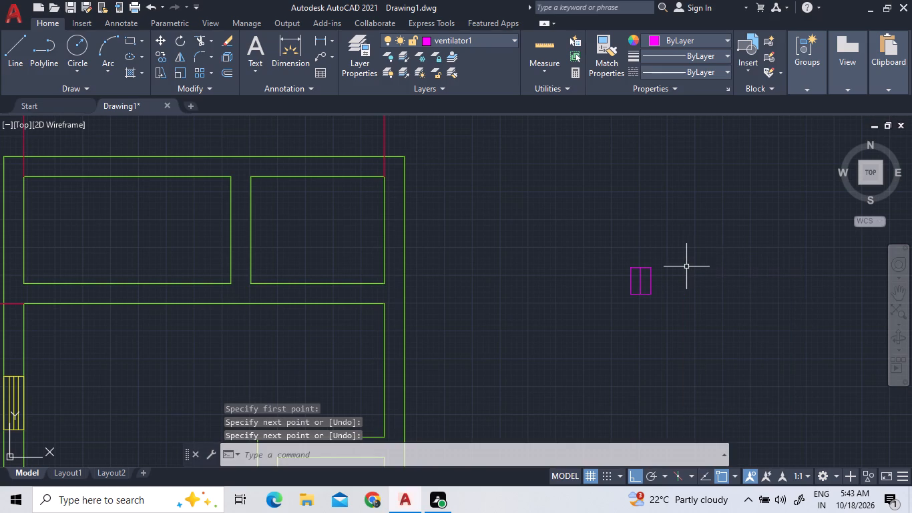
Move the ventilator rectangle and its centre line close to the plan, just outside the right outer wall beside the small upper-right room.
scroll(681, 267, "up", 3)
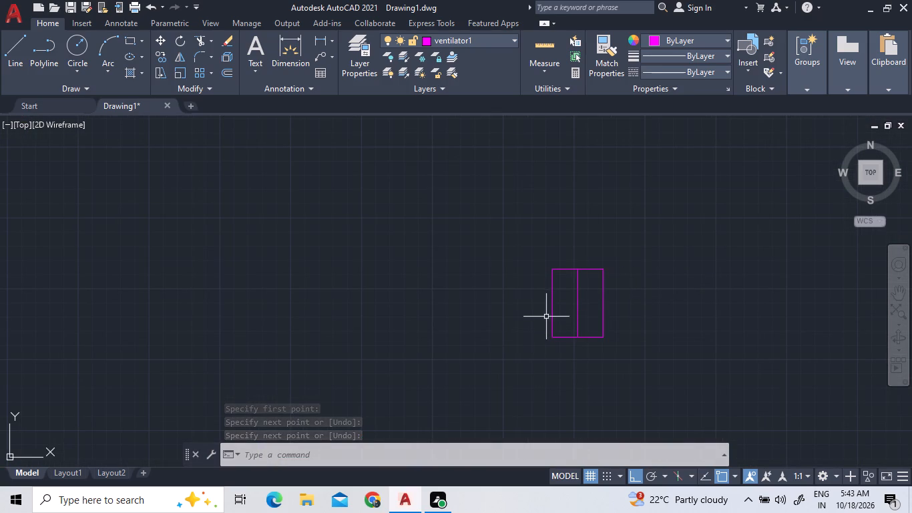
scroll(549, 316, "down", 1)
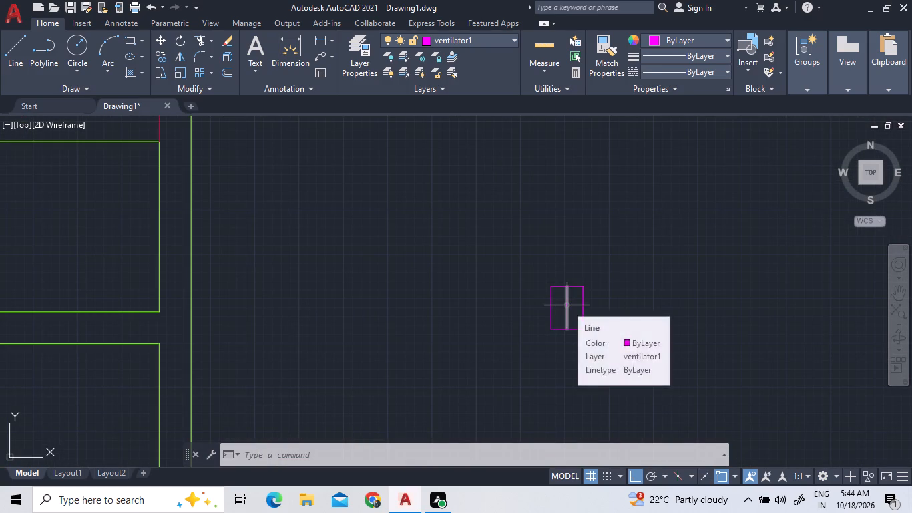
double_click(640, 373)
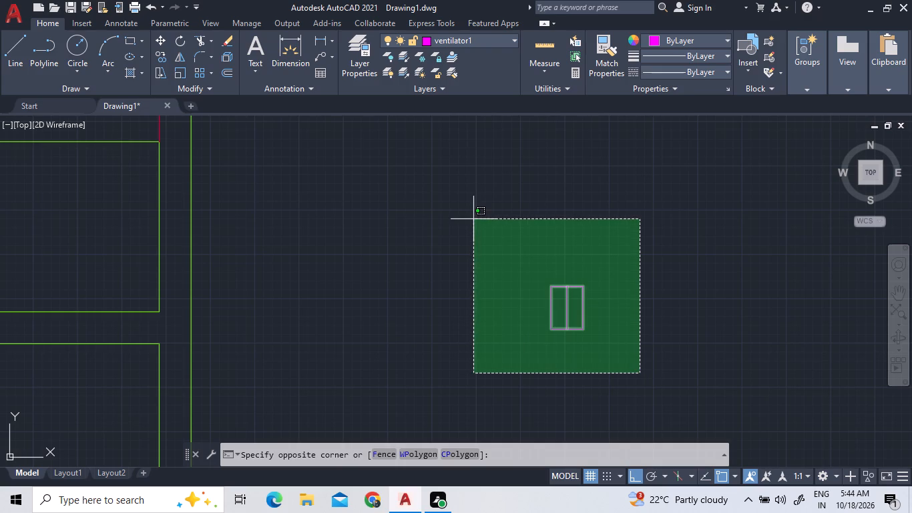
left_click(475, 218)
right_click(475, 218)
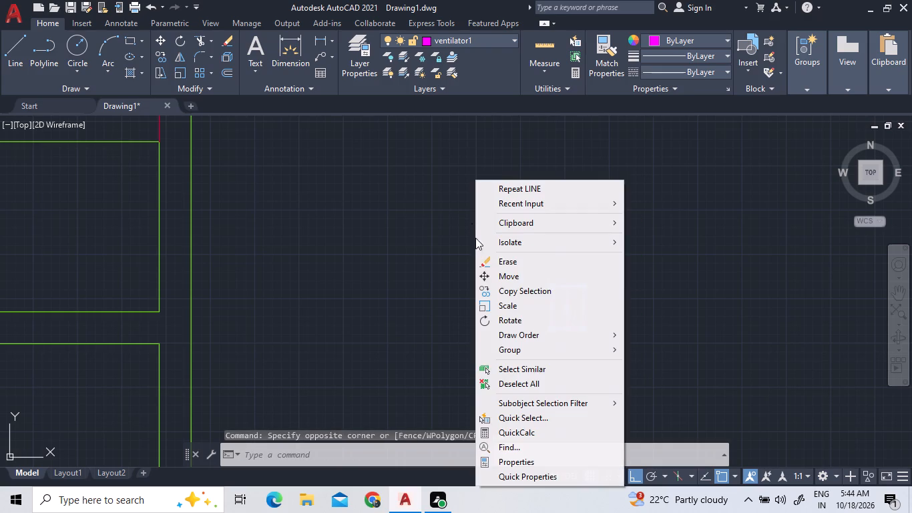
double_click(506, 281)
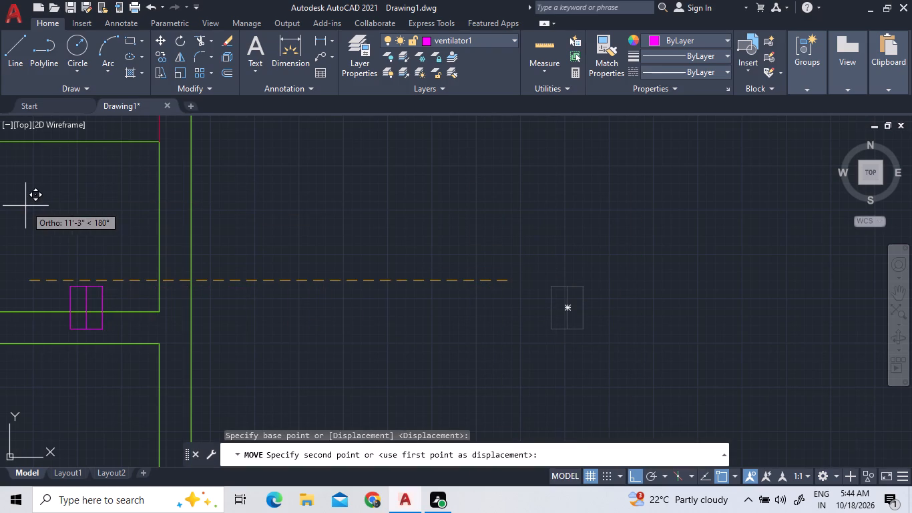
double_click(158, 268)
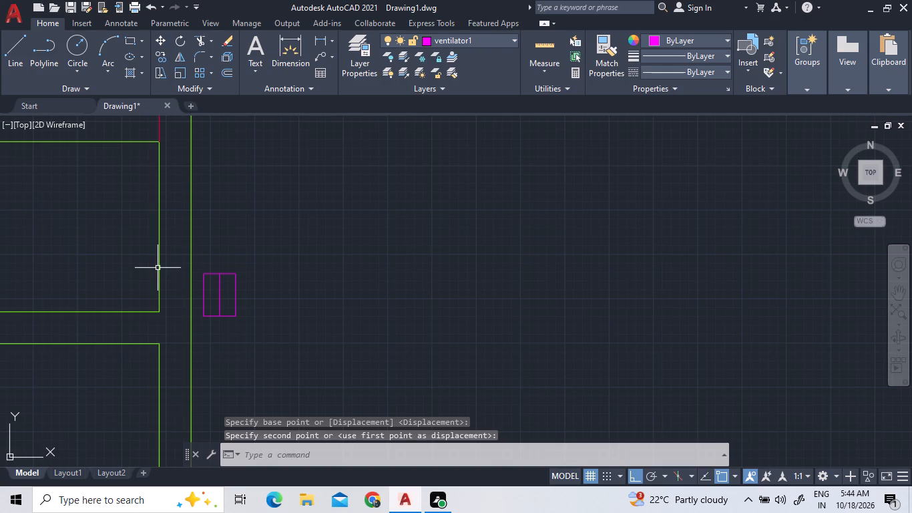
Move the ventilator by its lower-left corner, with Ortho off, onto the right wall's inner line beside the small upper-right room.
left_click(254, 342)
left_click(214, 293)
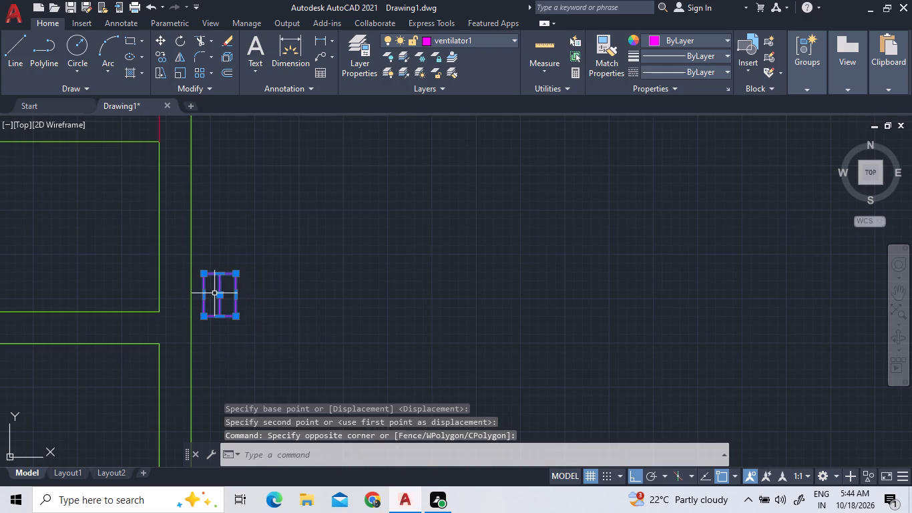
right_click(279, 283)
left_click(316, 279)
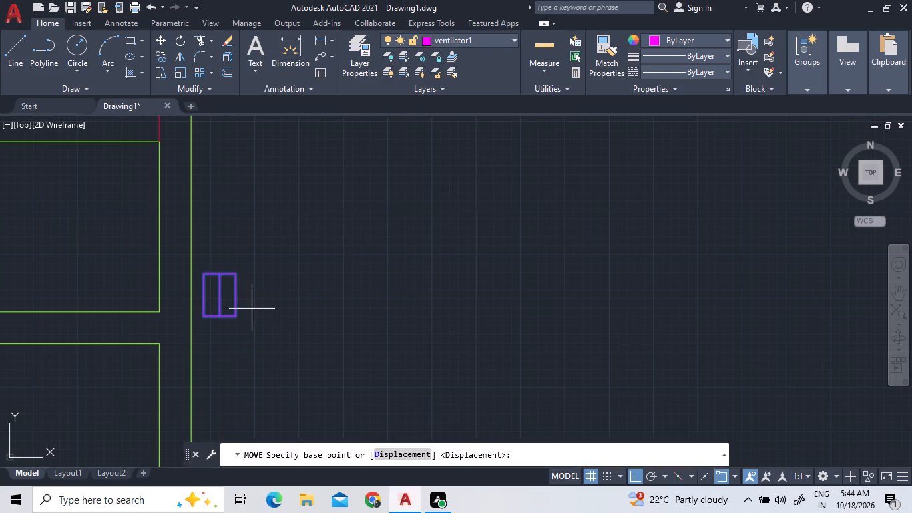
left_click(203, 320)
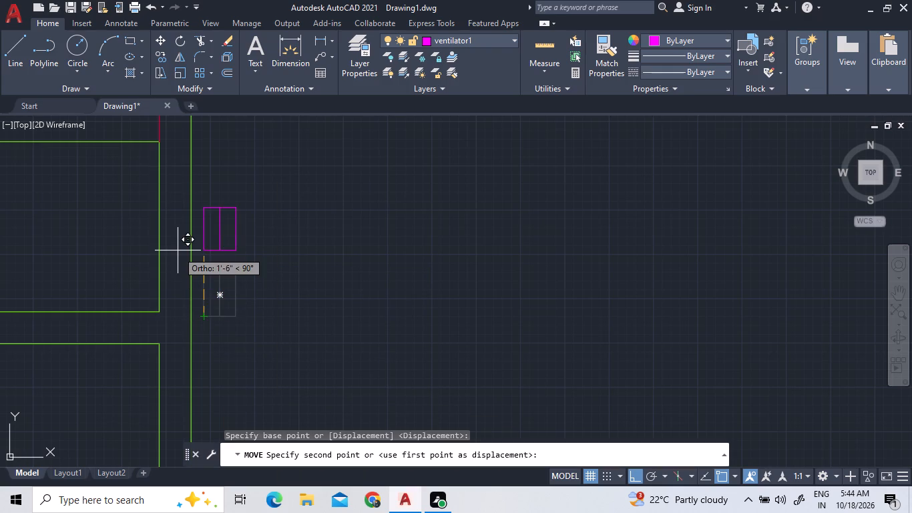
scroll(176, 249, "up", 1)
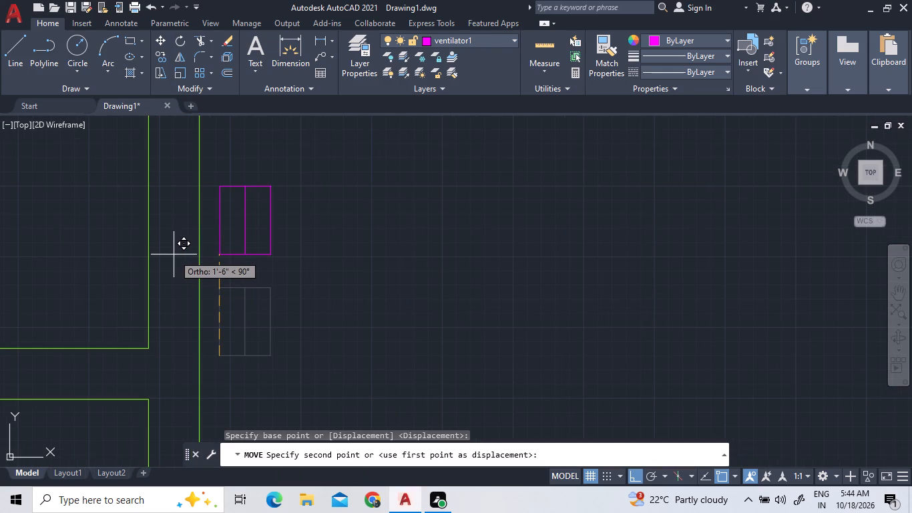
key("F8")
scroll(159, 224, "up", 3)
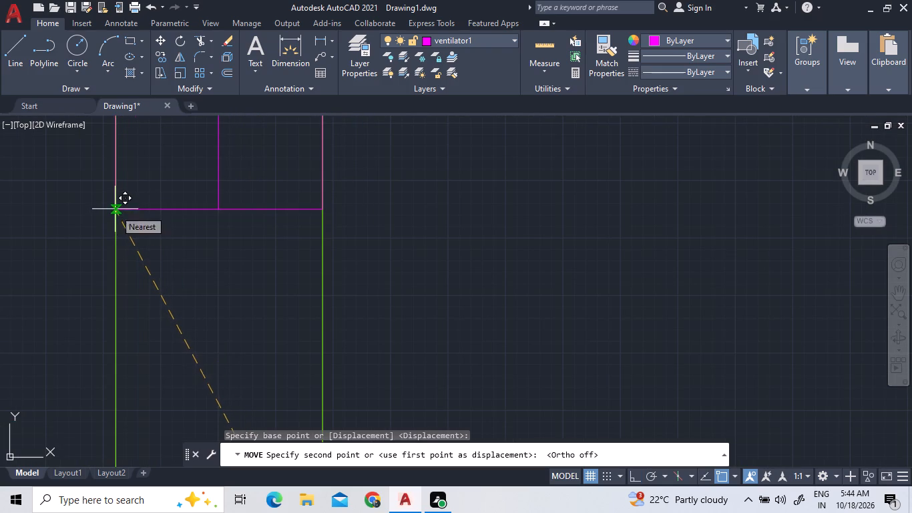
scroll(115, 208, "up", 7)
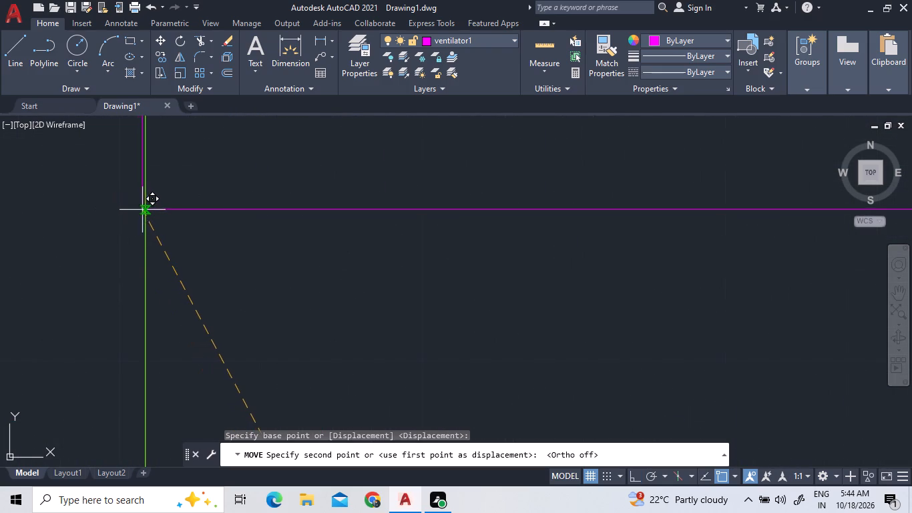
scroll(144, 207, "up", 4)
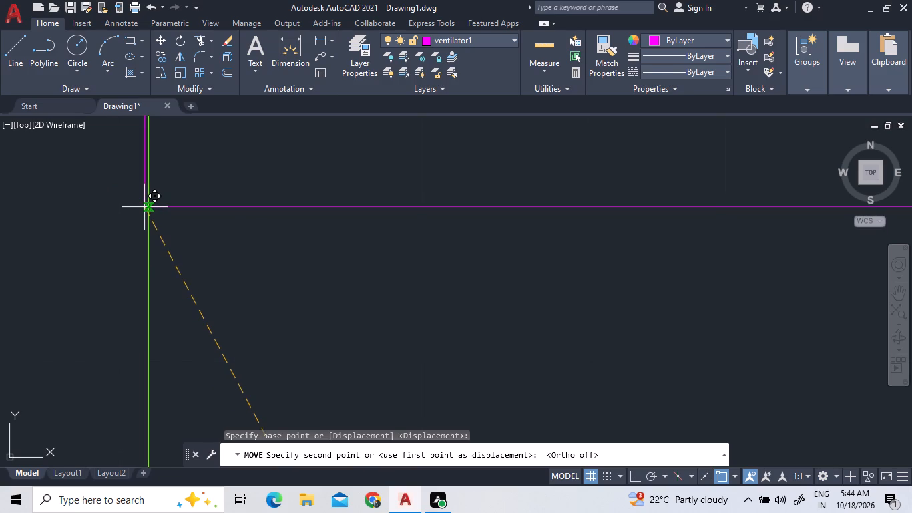
scroll(144, 207, "up", 7)
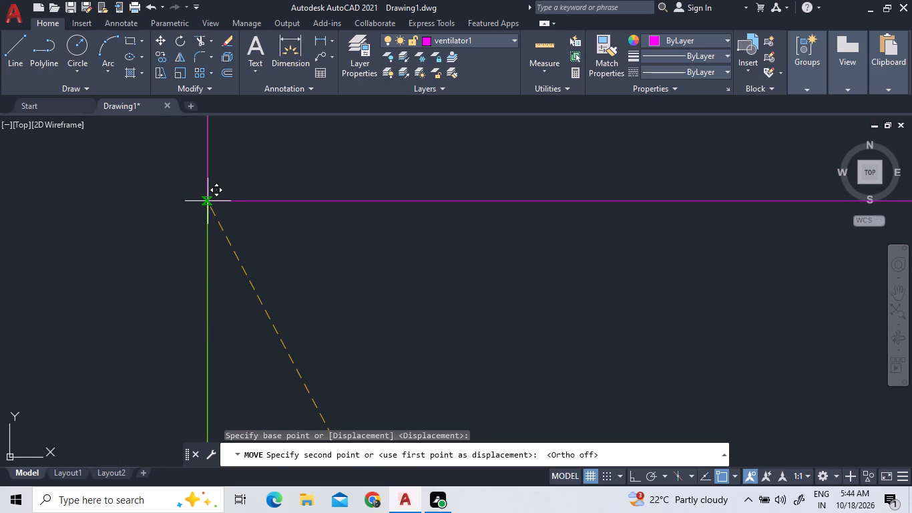
left_click(207, 201)
Examine how the placed ventilator's corners and sides fit between the two lines of the right wall.
scroll(262, 206, "down", 3)
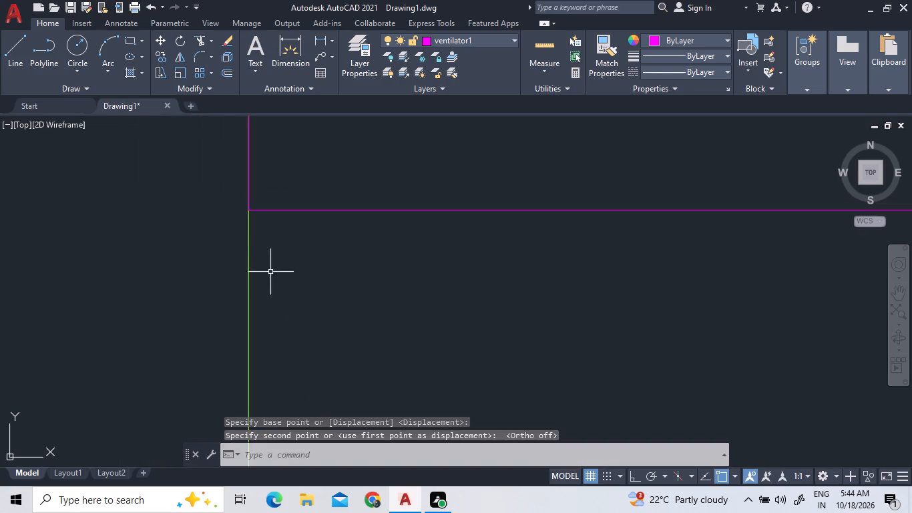
scroll(273, 273, "down", 13)
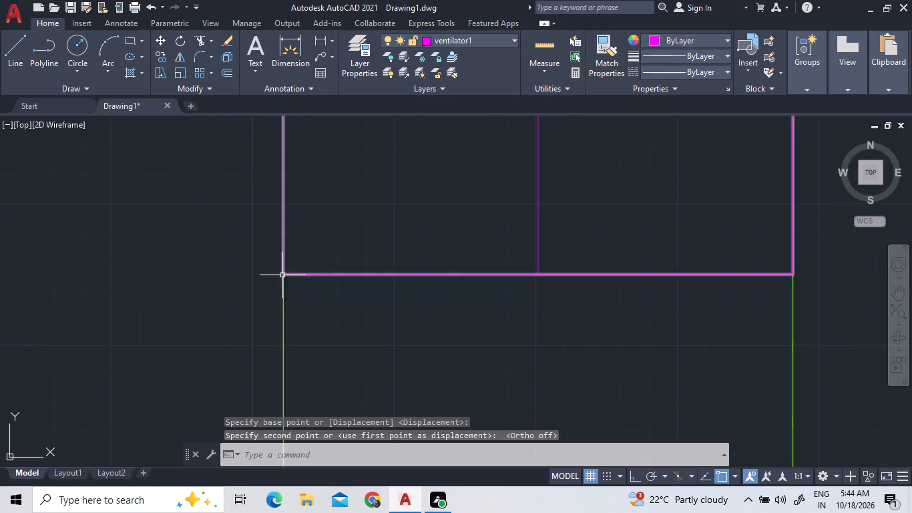
scroll(282, 276, "down", 4)
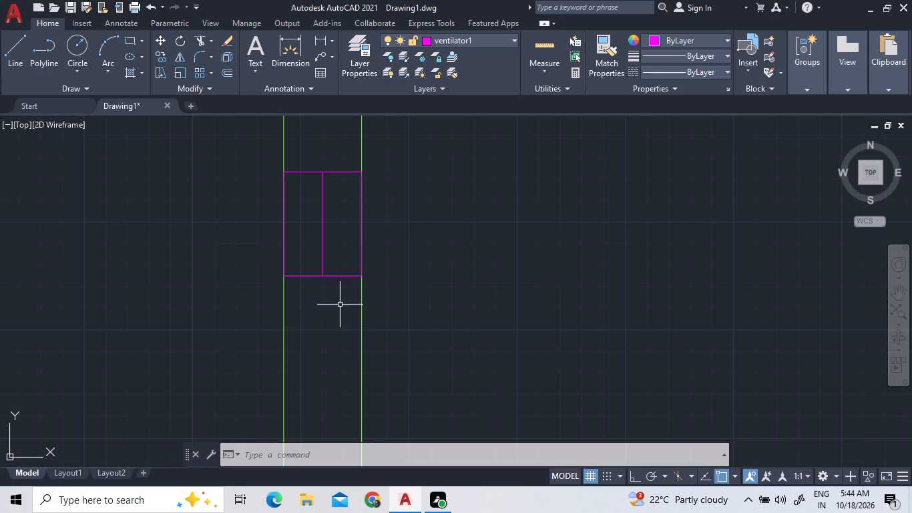
Examine the whole plan with its window symbols and the ventilator placed in the right wall.
scroll(341, 309, "down", 5)
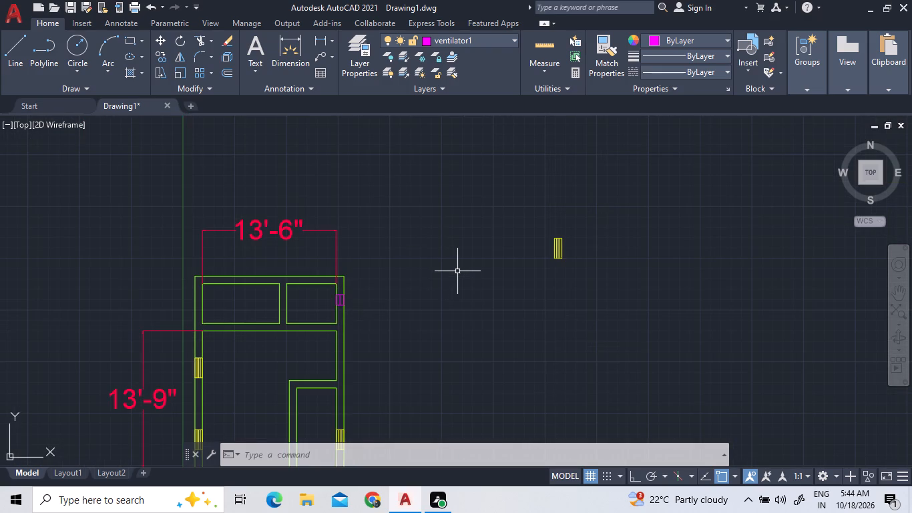
scroll(459, 250, "down", 3)
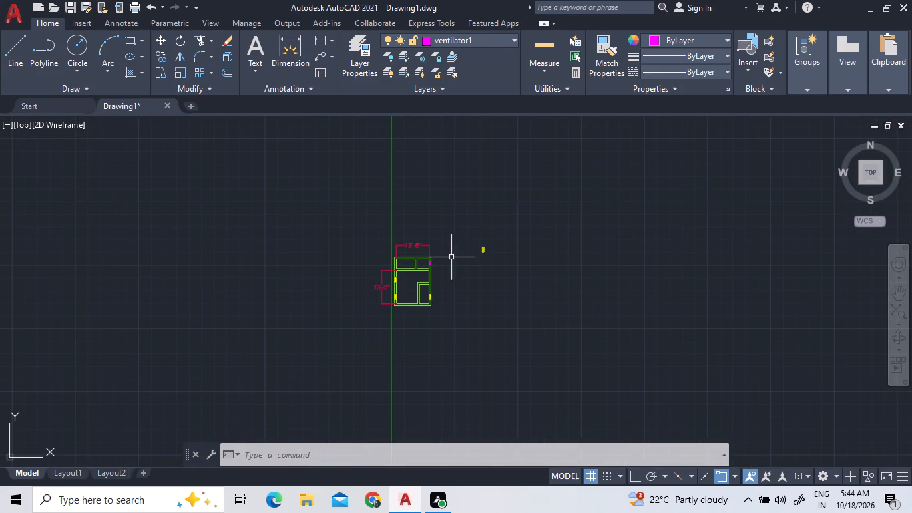
scroll(429, 316, "up", 2)
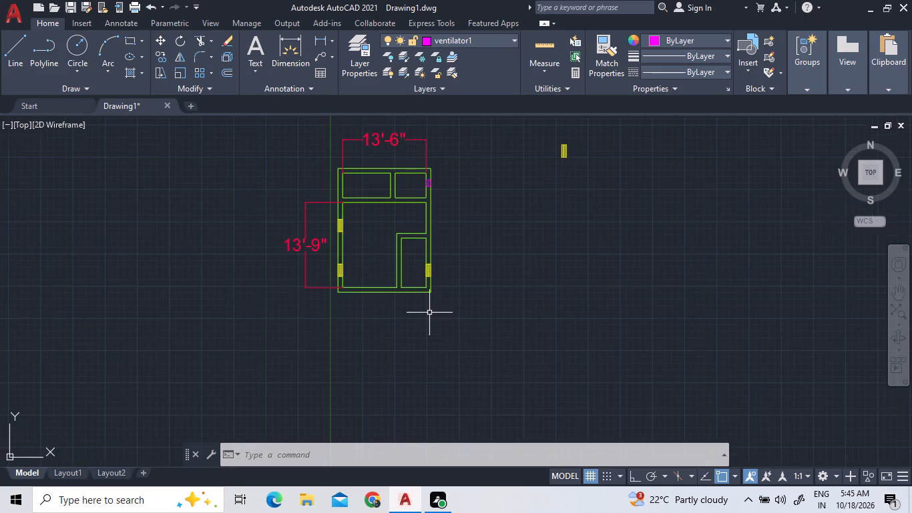
scroll(427, 311, "up", 1)
scroll(426, 312, "down", 2)
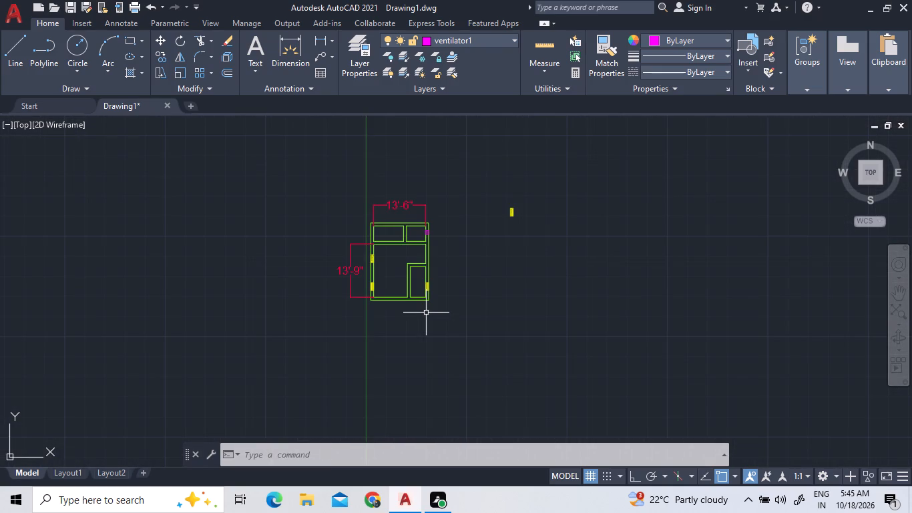
scroll(405, 244, "up", 1)
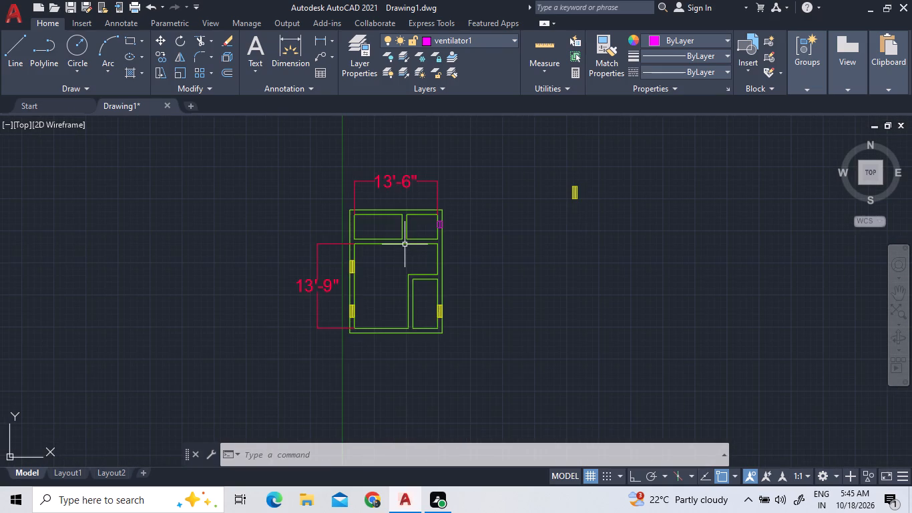
scroll(405, 244, "up", 2)
scroll(405, 244, "down", 2)
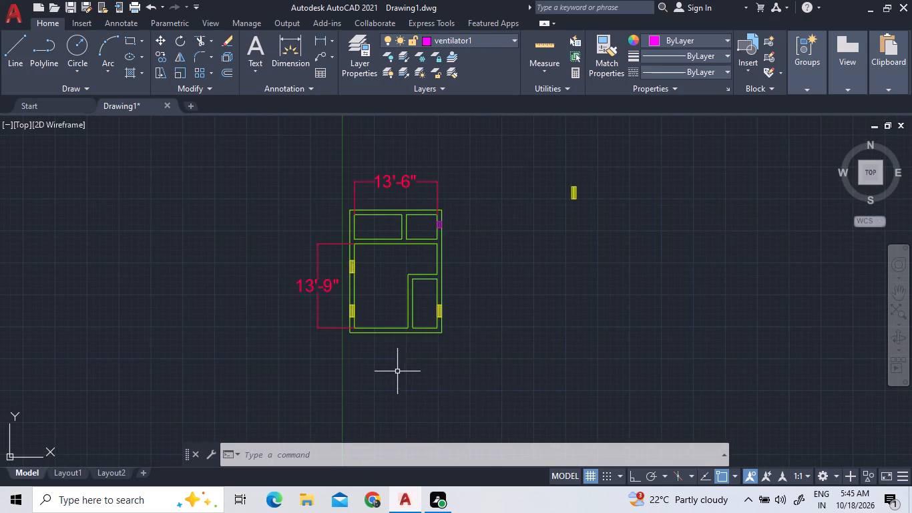
scroll(360, 172, "up", 1)
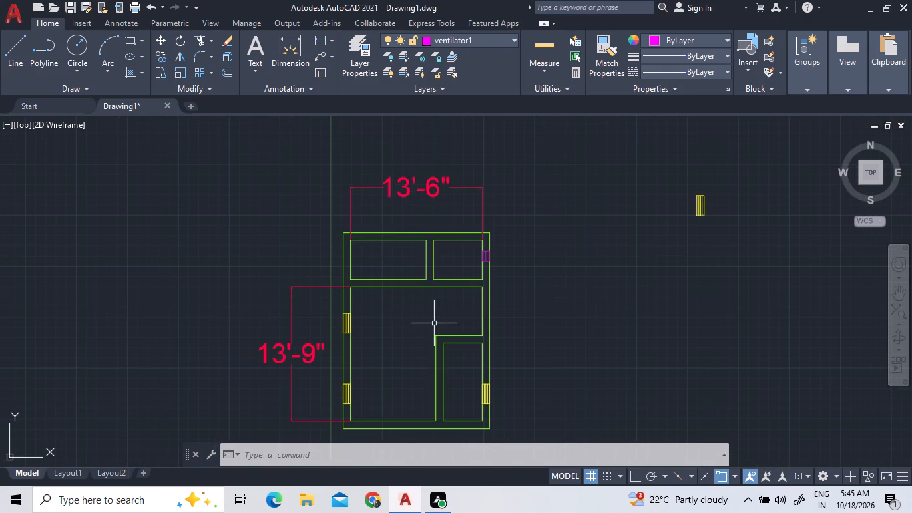
scroll(493, 302, "up", 3)
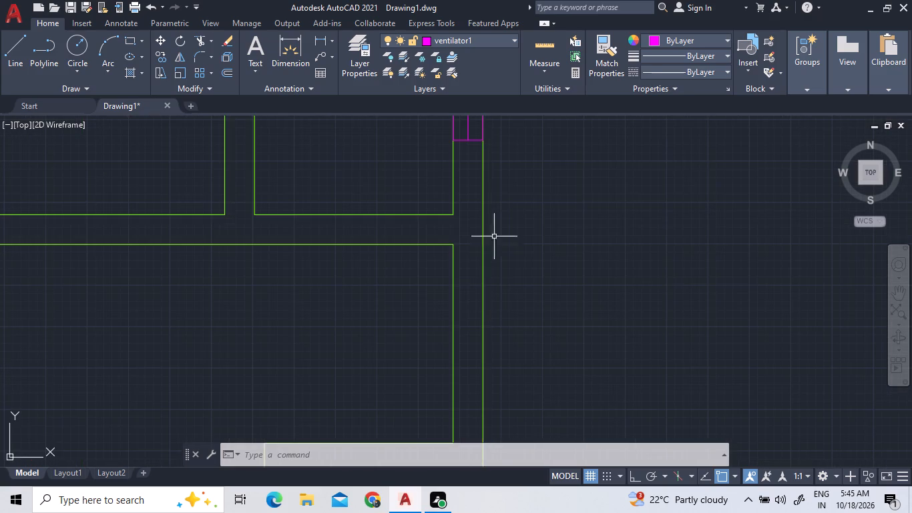
scroll(486, 222, "down", 2)
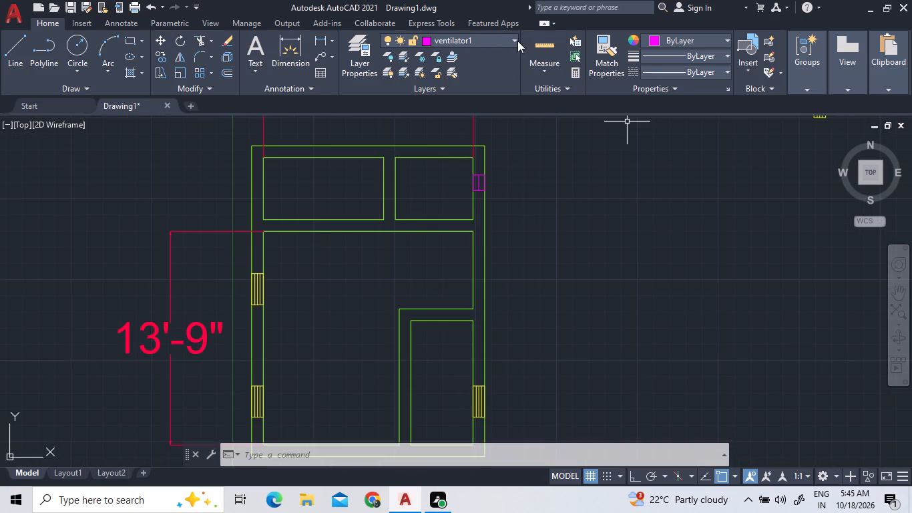
Make door1 the current layer and draw a door rectangle 9" long and 3' wide in the empty space to the right of the plan.
left_click(515, 41)
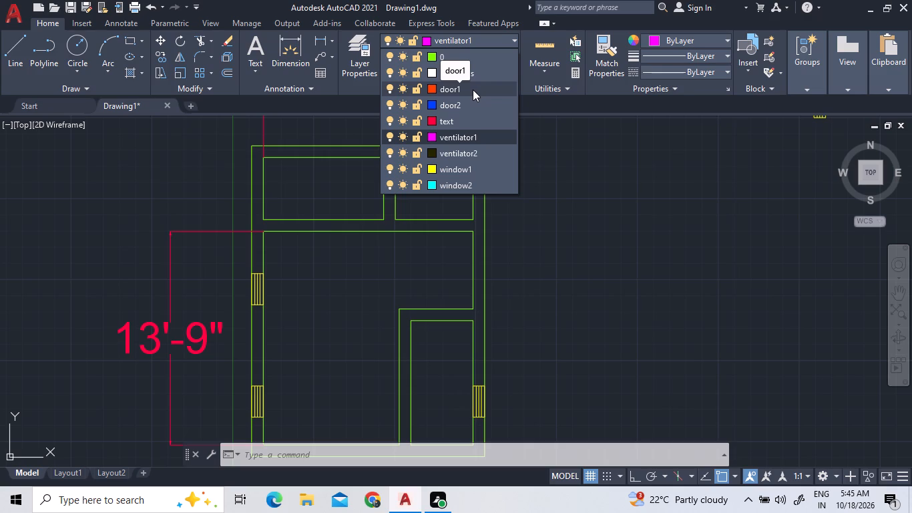
left_click(473, 90)
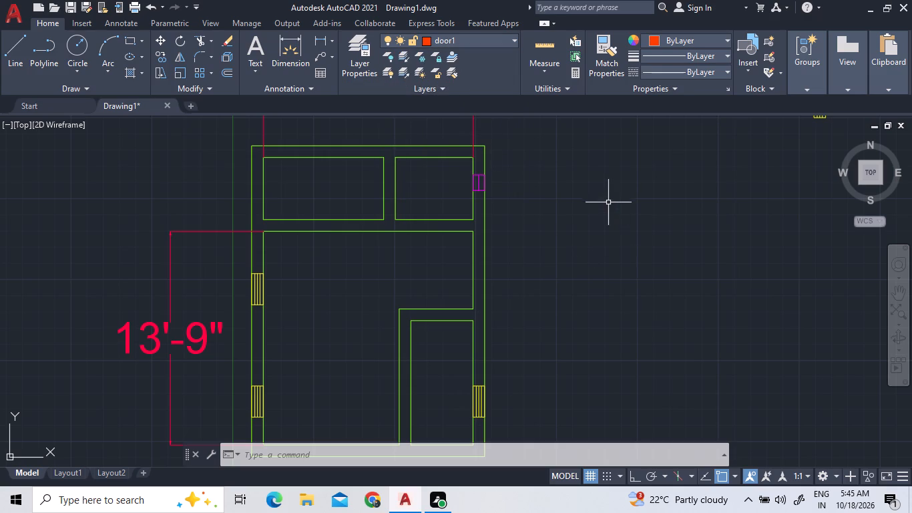
left_click(608, 200)
double_click(611, 270)
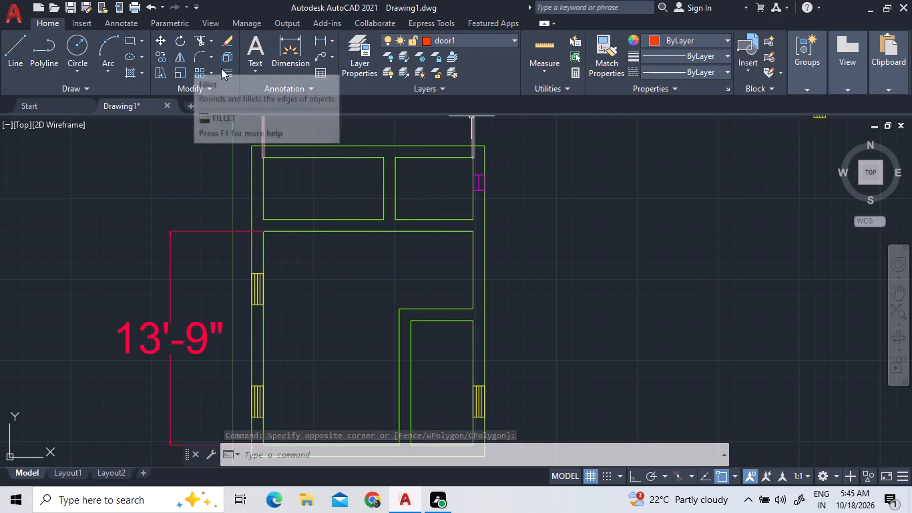
double_click(132, 36)
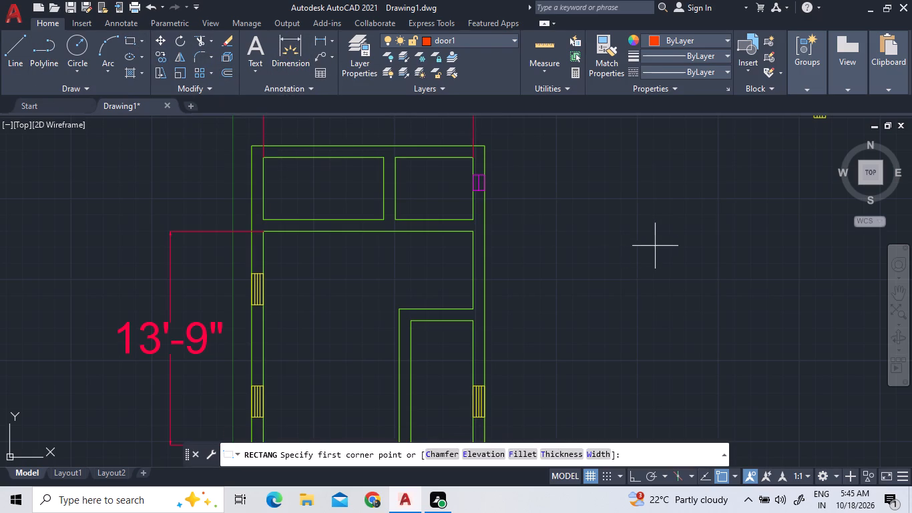
left_click(599, 205)
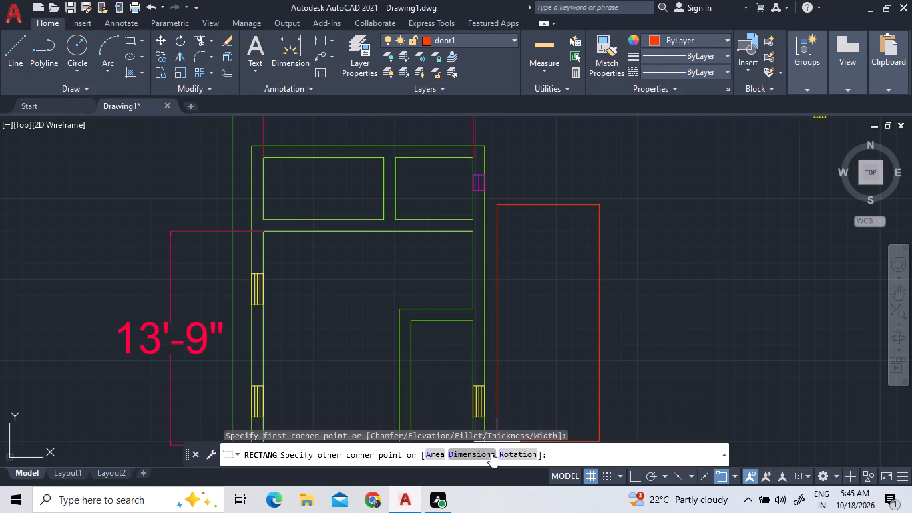
left_click(491, 453)
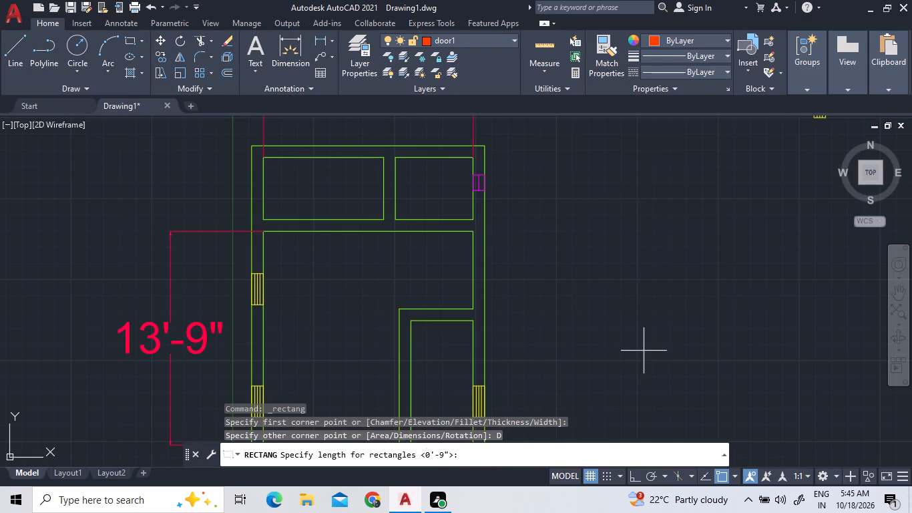
key("9")
key("shift+quotedbl")
key("Return")
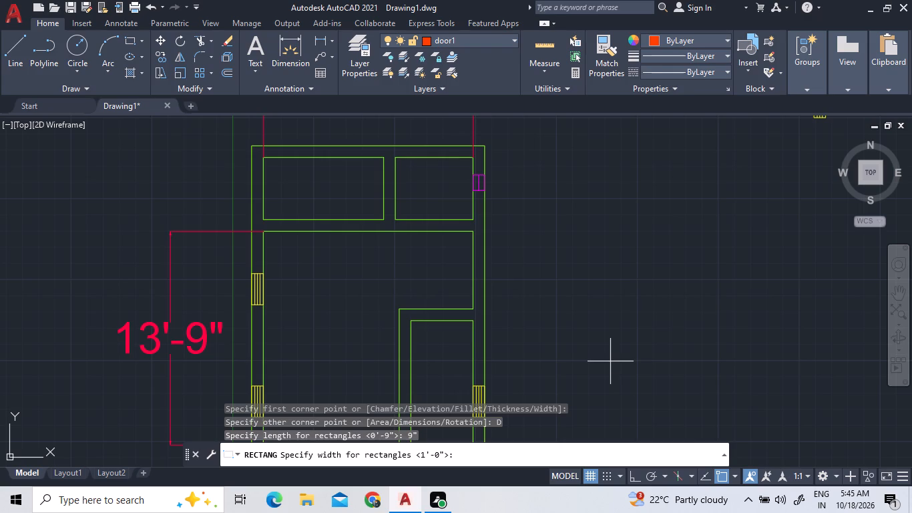
type("3'")
key("Return")
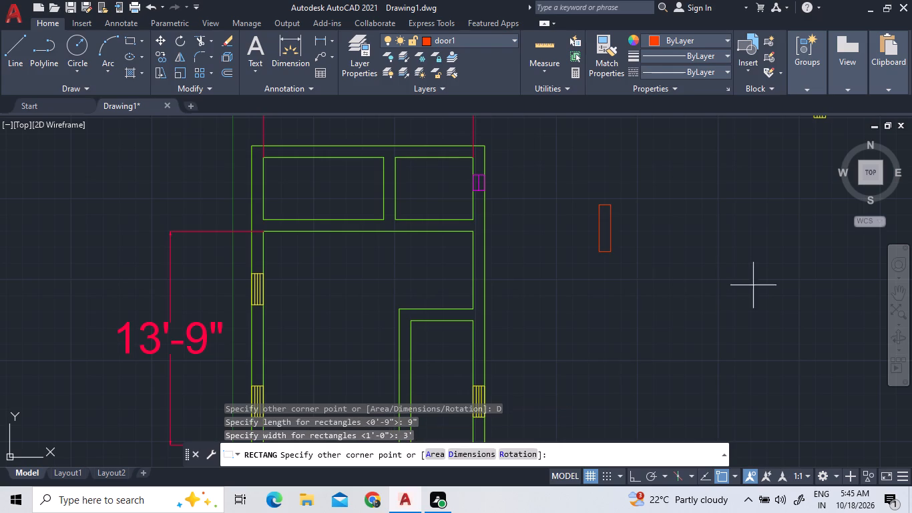
left_click(698, 236)
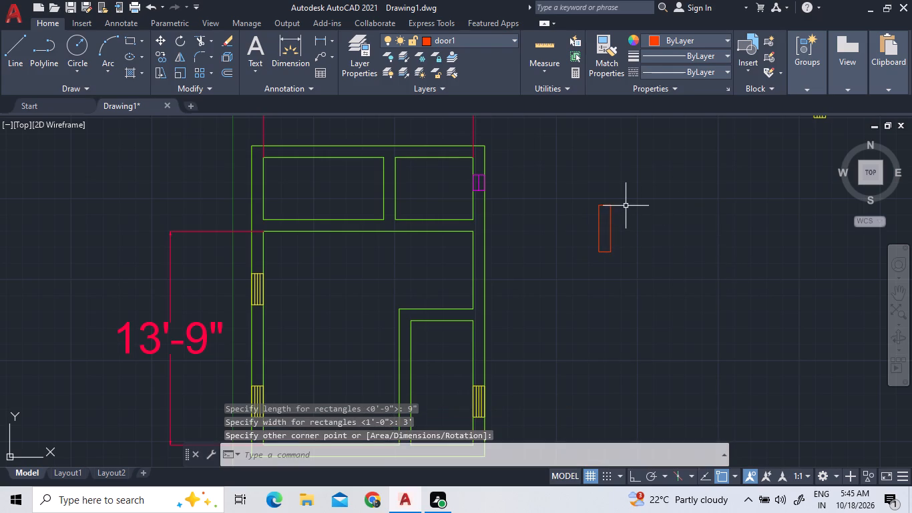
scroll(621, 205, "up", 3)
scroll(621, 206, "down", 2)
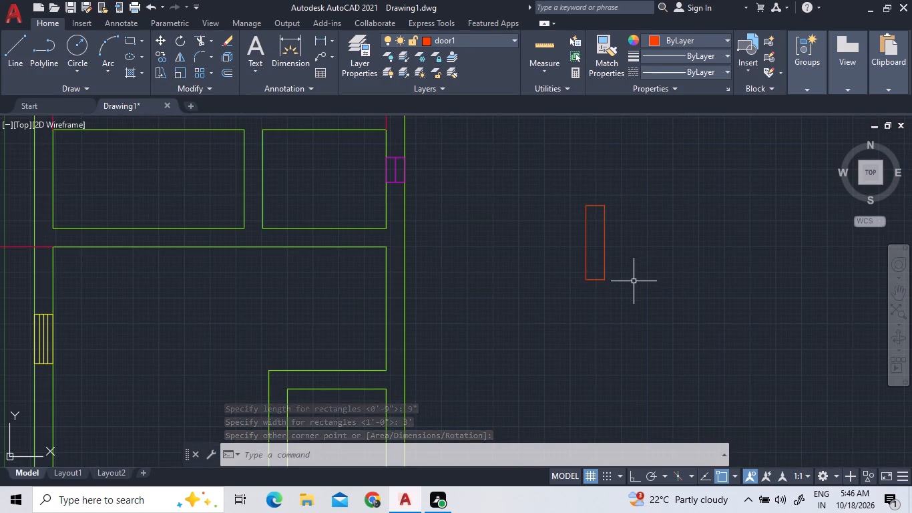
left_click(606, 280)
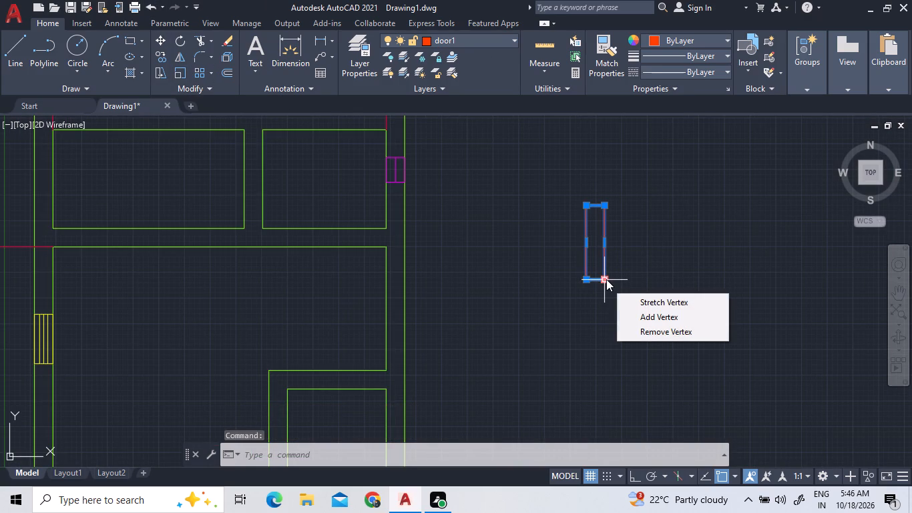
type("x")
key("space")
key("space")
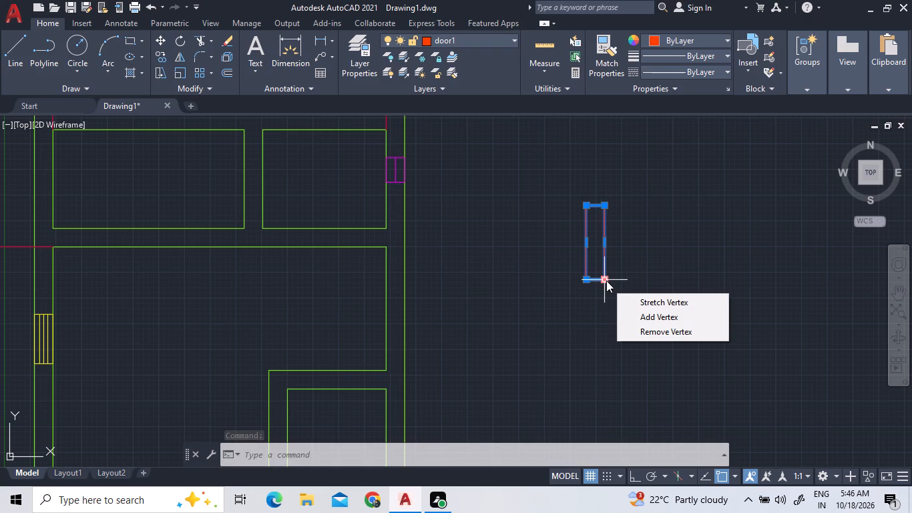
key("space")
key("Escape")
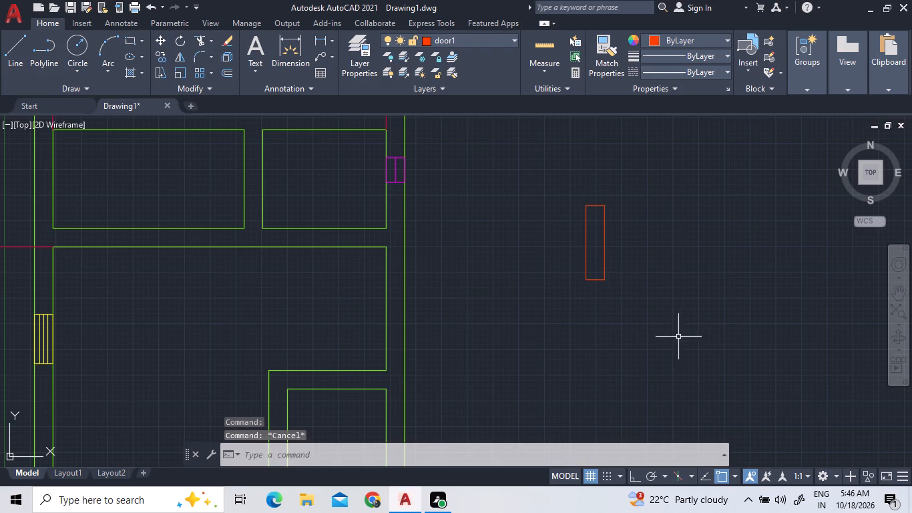
Explode the door rectangle into separate lines.
left_click(588, 260)
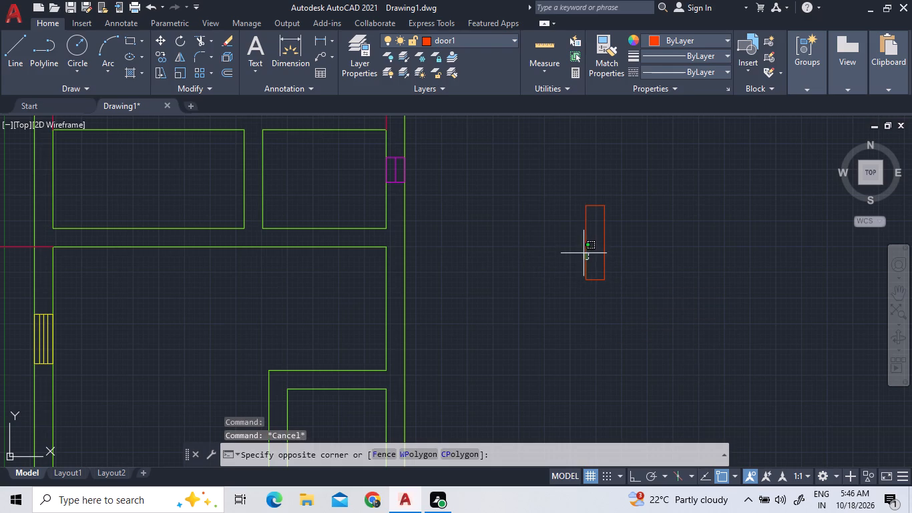
left_click(580, 243)
type("x")
key("space")
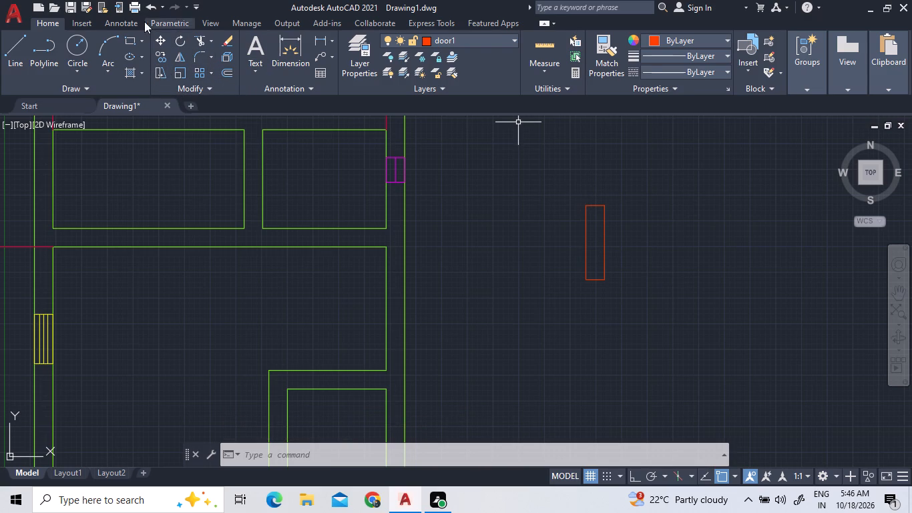
Draw a flat rectangle along the door rectangle's top edge, from its upper-right corner to its upper-left corner.
left_click(126, 41)
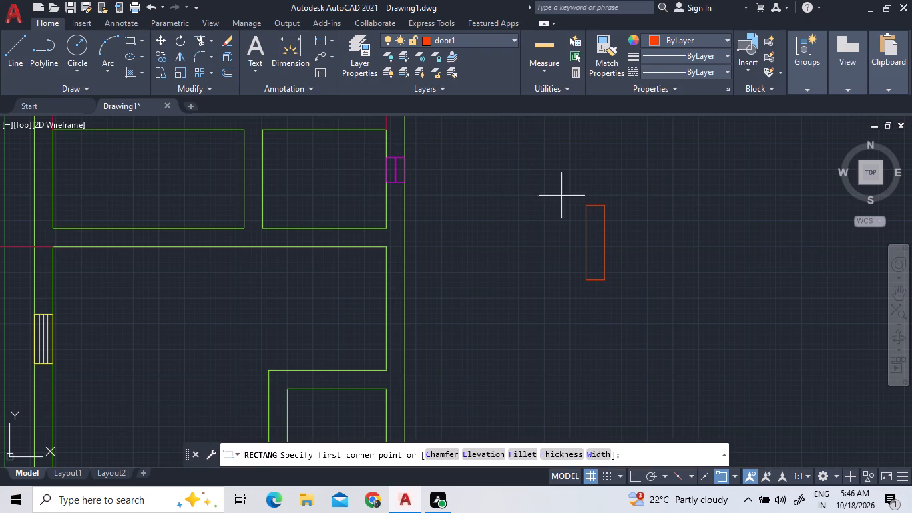
double_click(606, 202)
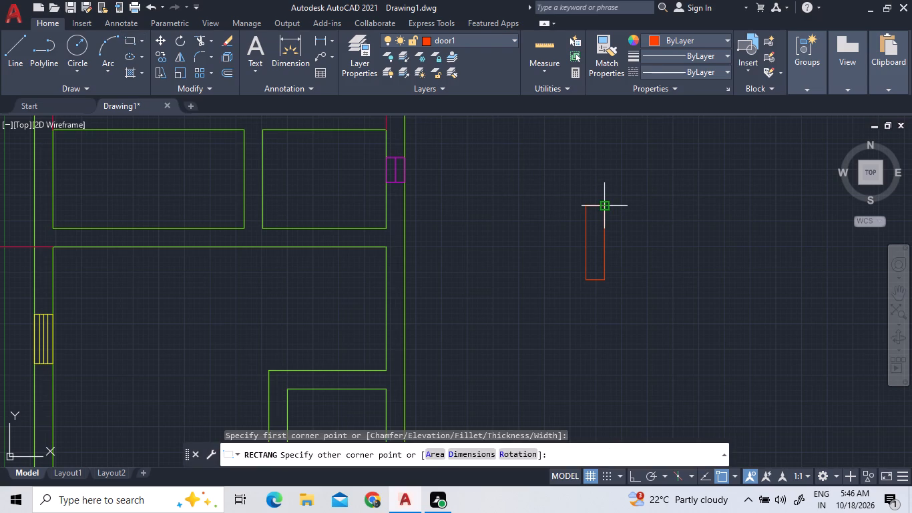
double_click(584, 205)
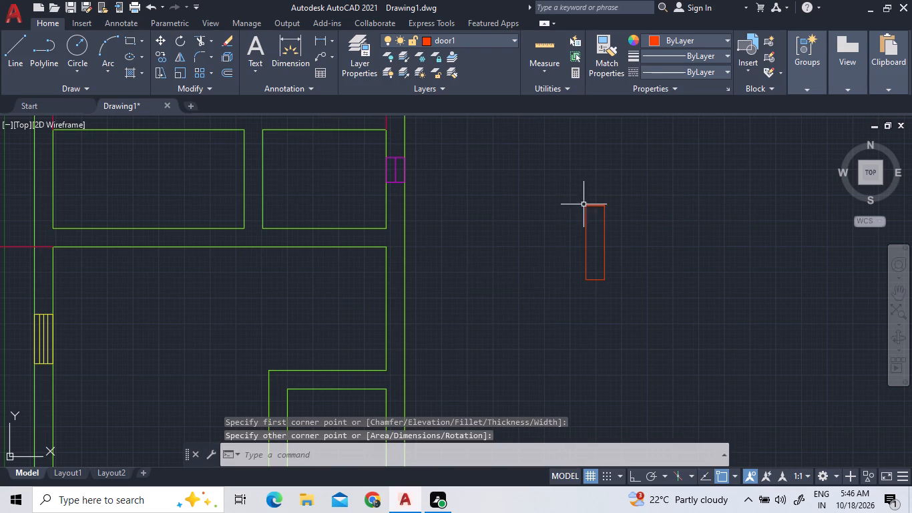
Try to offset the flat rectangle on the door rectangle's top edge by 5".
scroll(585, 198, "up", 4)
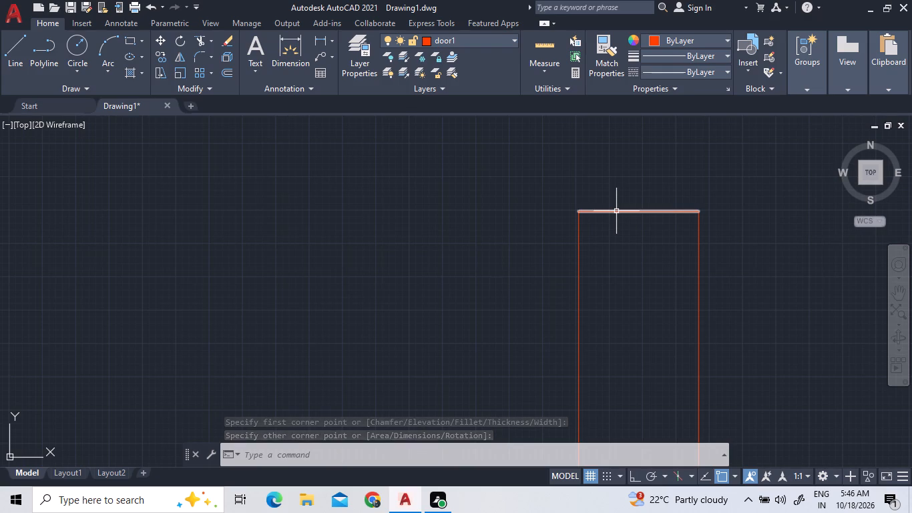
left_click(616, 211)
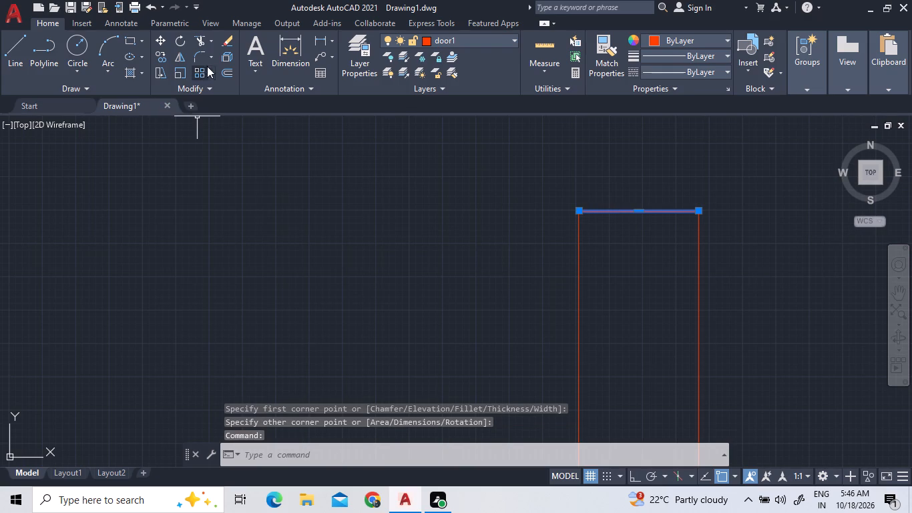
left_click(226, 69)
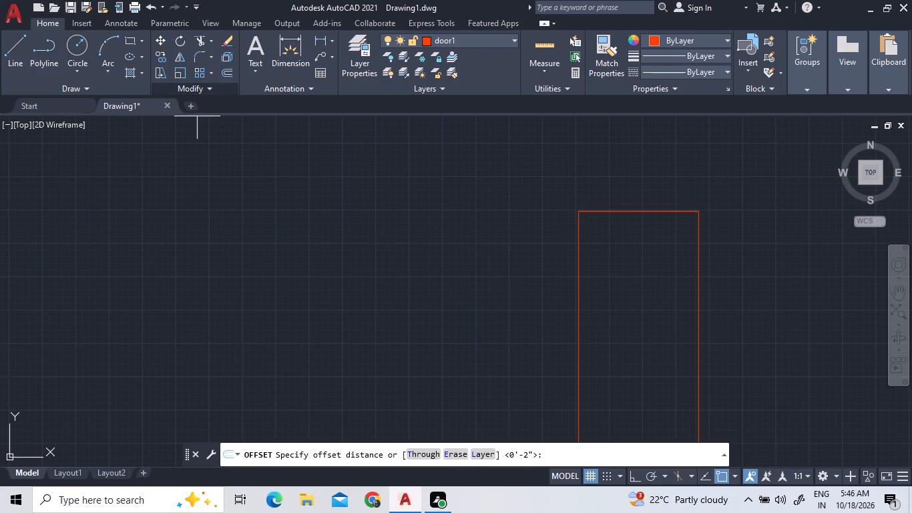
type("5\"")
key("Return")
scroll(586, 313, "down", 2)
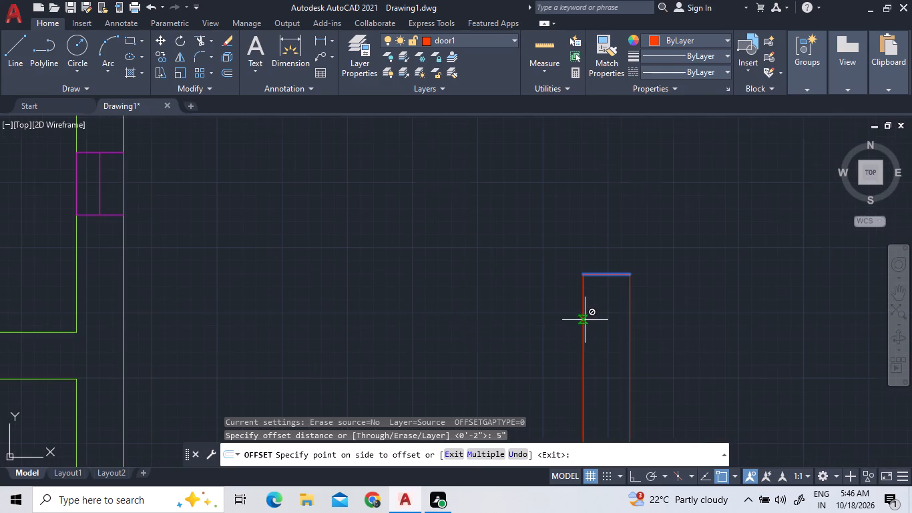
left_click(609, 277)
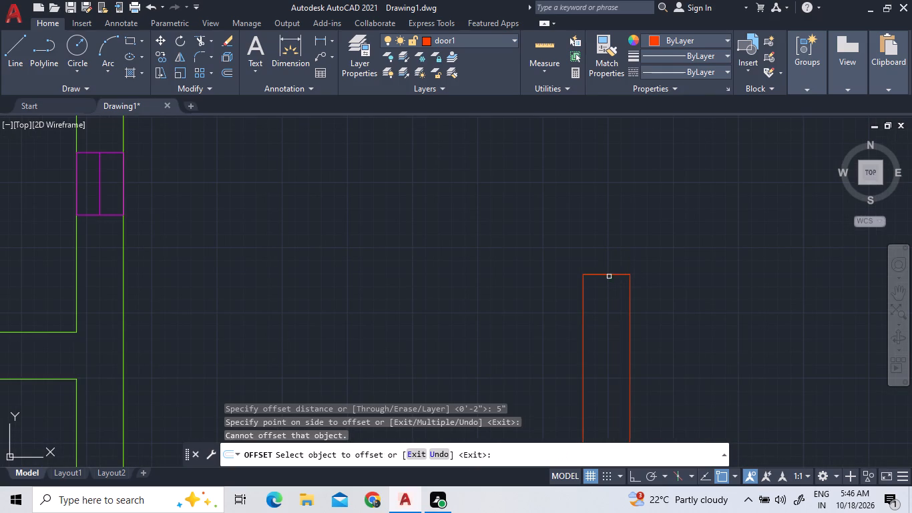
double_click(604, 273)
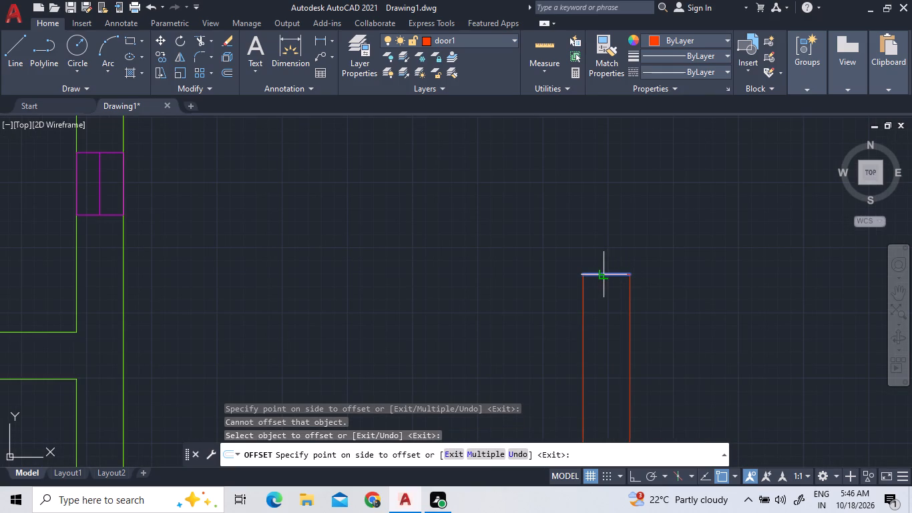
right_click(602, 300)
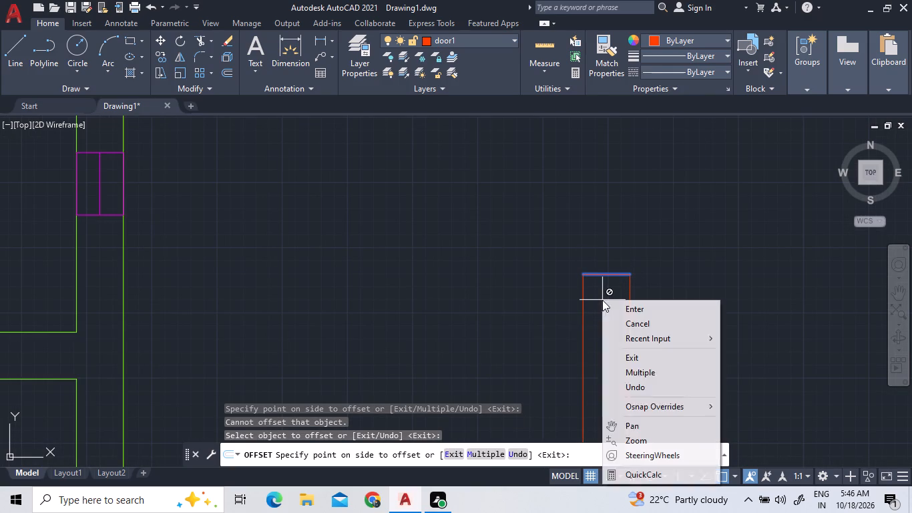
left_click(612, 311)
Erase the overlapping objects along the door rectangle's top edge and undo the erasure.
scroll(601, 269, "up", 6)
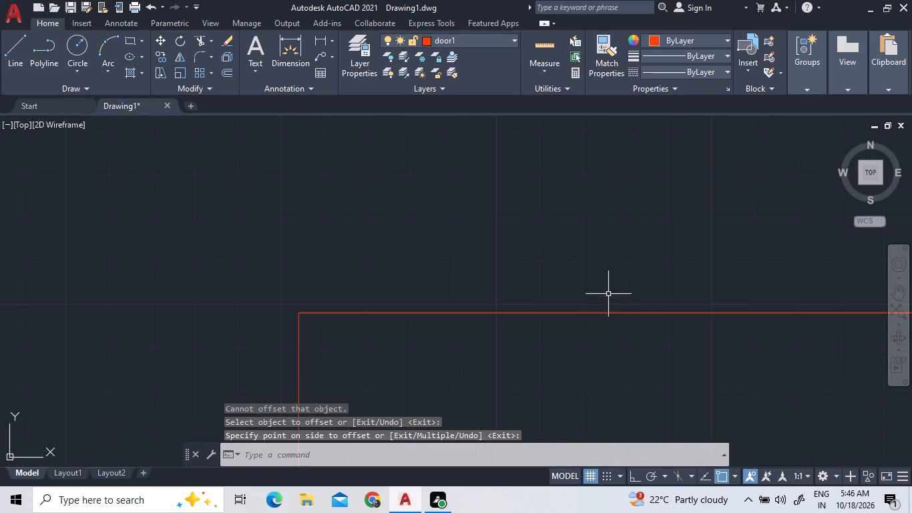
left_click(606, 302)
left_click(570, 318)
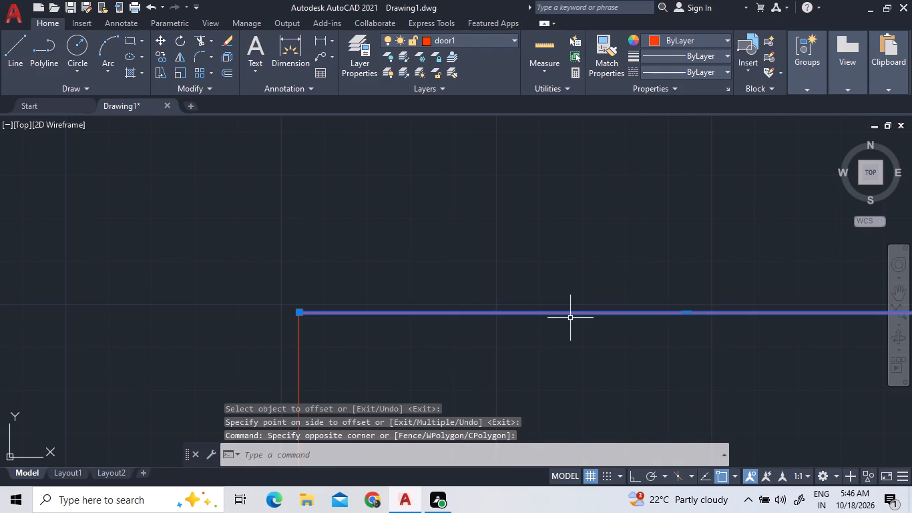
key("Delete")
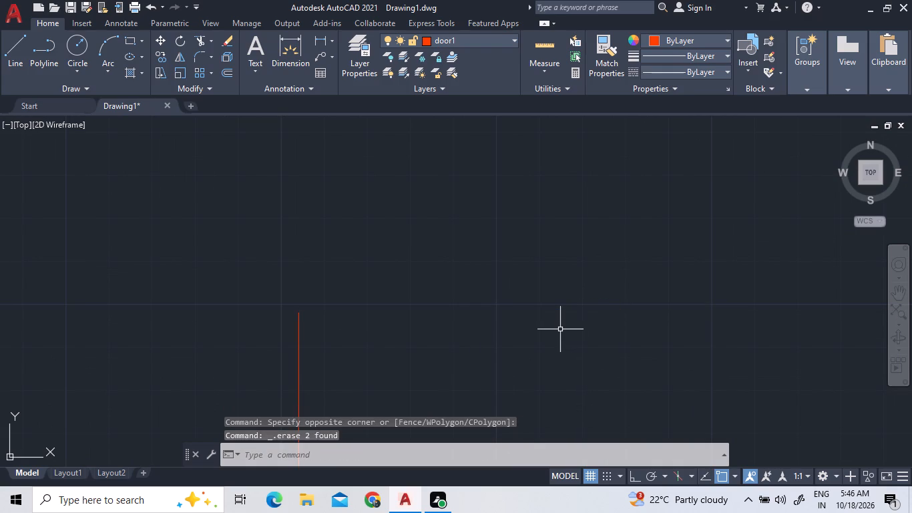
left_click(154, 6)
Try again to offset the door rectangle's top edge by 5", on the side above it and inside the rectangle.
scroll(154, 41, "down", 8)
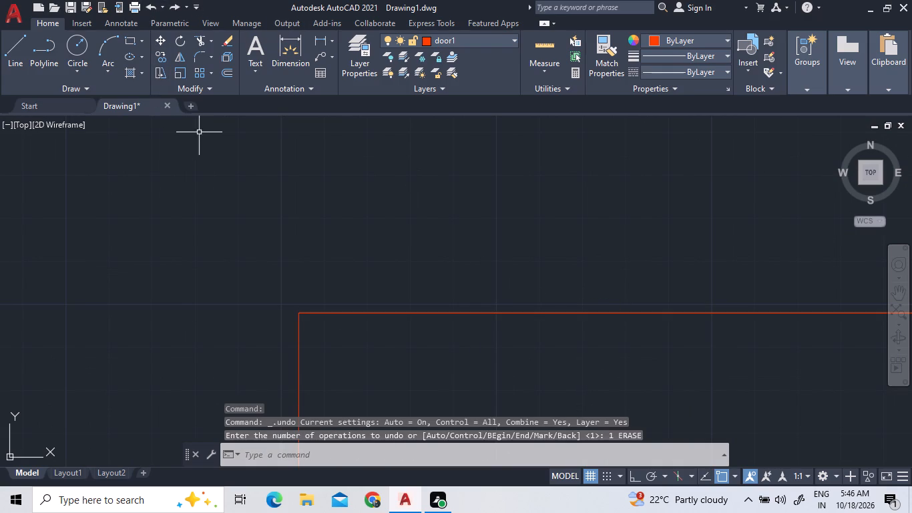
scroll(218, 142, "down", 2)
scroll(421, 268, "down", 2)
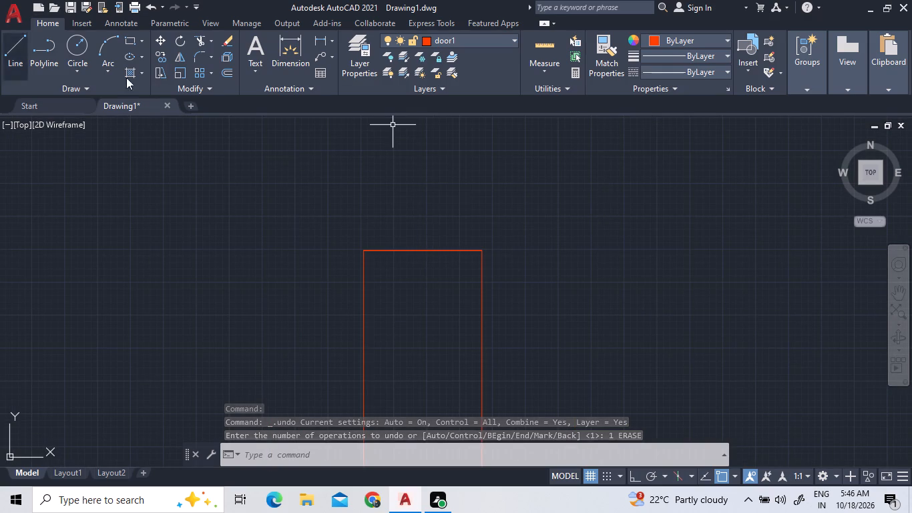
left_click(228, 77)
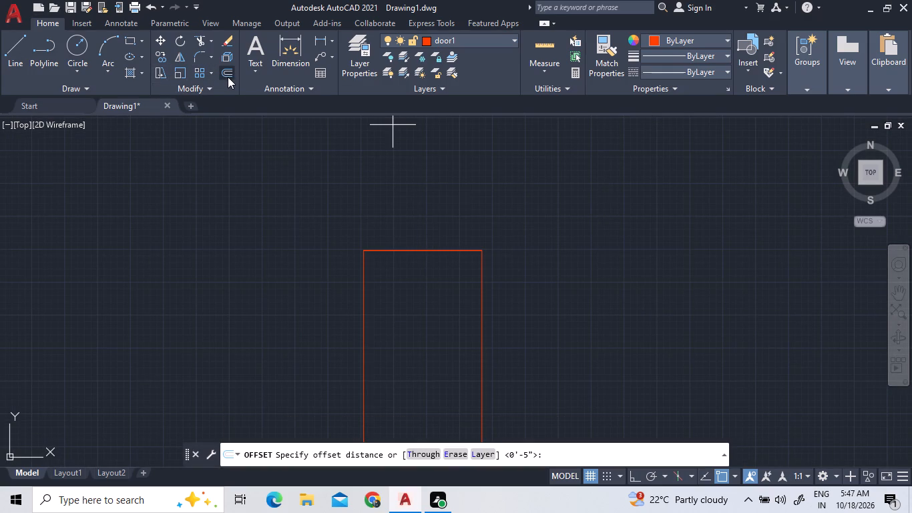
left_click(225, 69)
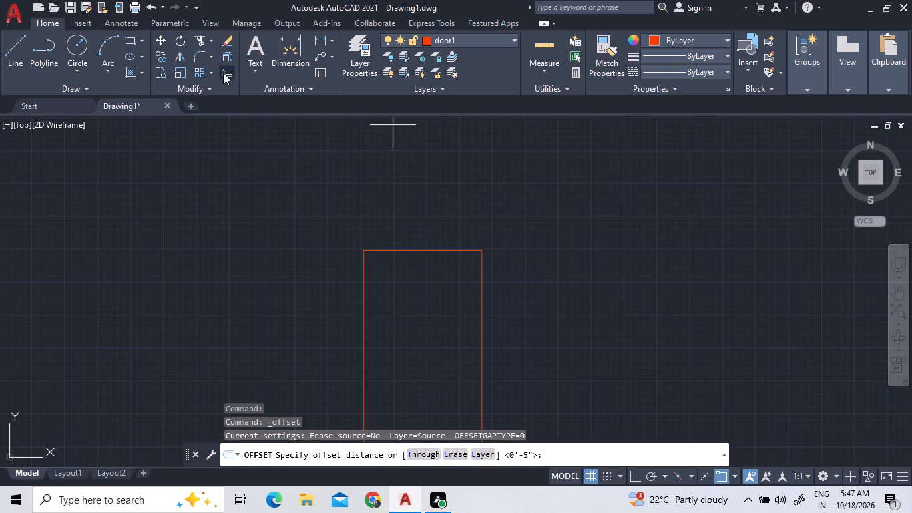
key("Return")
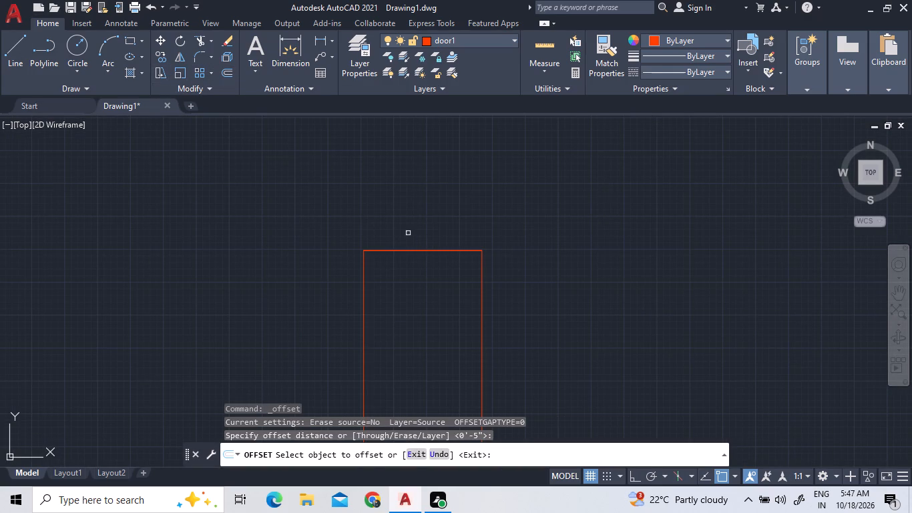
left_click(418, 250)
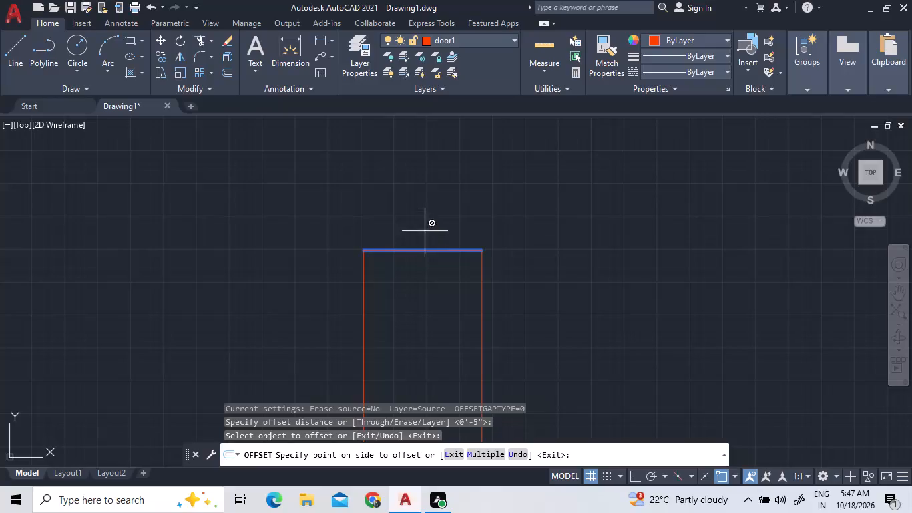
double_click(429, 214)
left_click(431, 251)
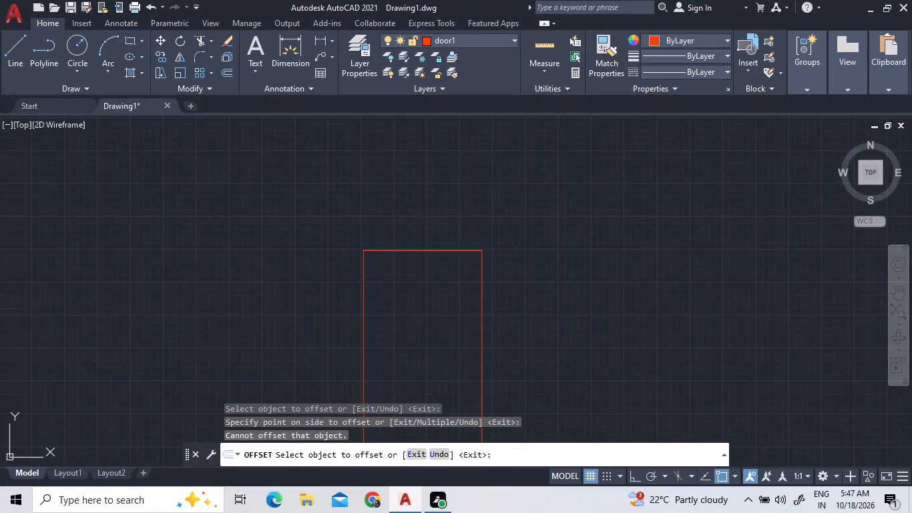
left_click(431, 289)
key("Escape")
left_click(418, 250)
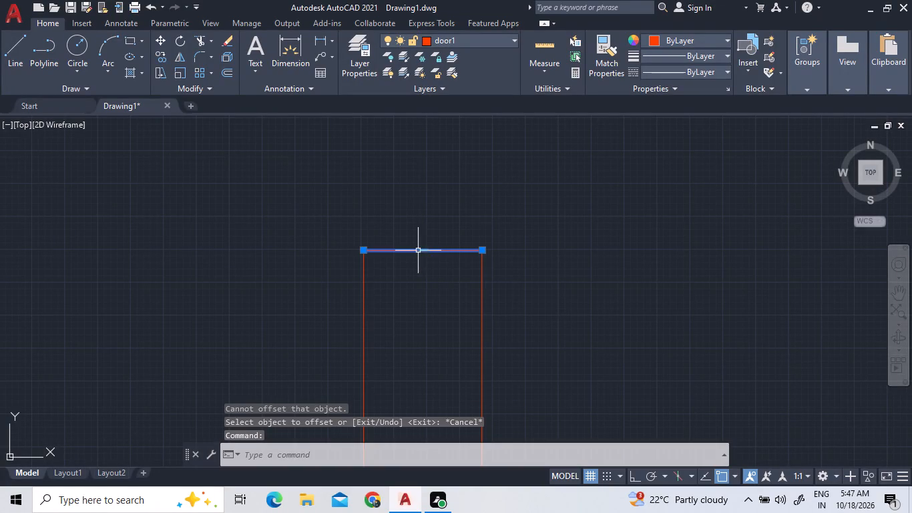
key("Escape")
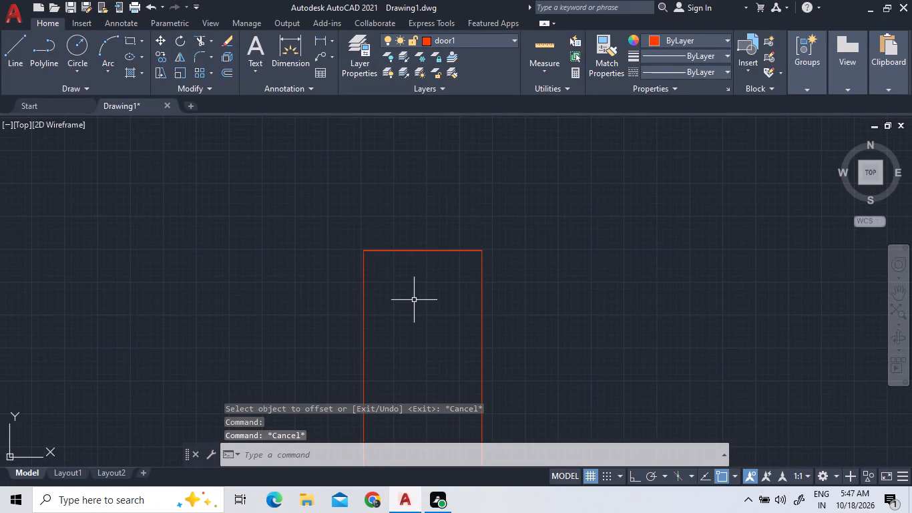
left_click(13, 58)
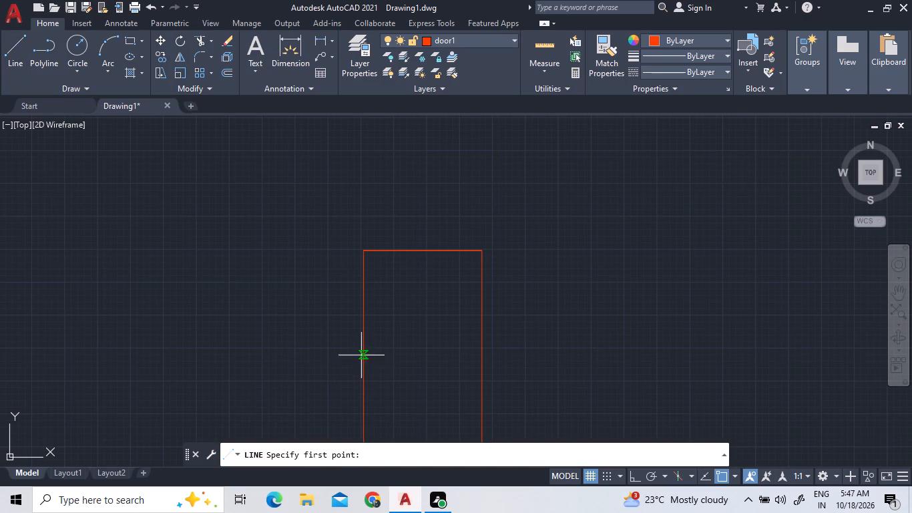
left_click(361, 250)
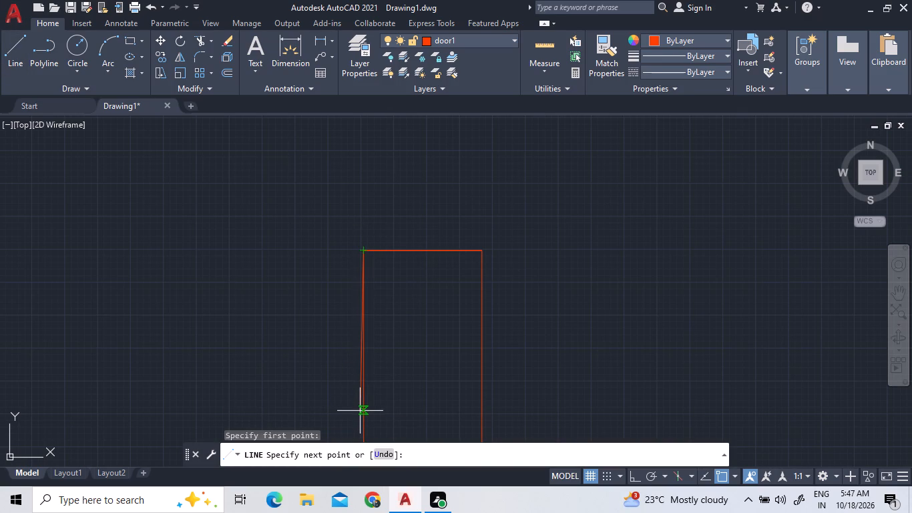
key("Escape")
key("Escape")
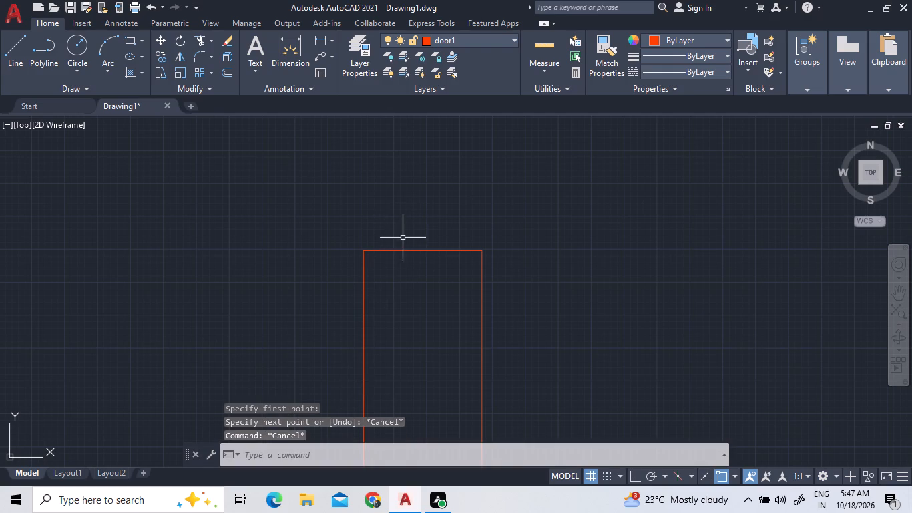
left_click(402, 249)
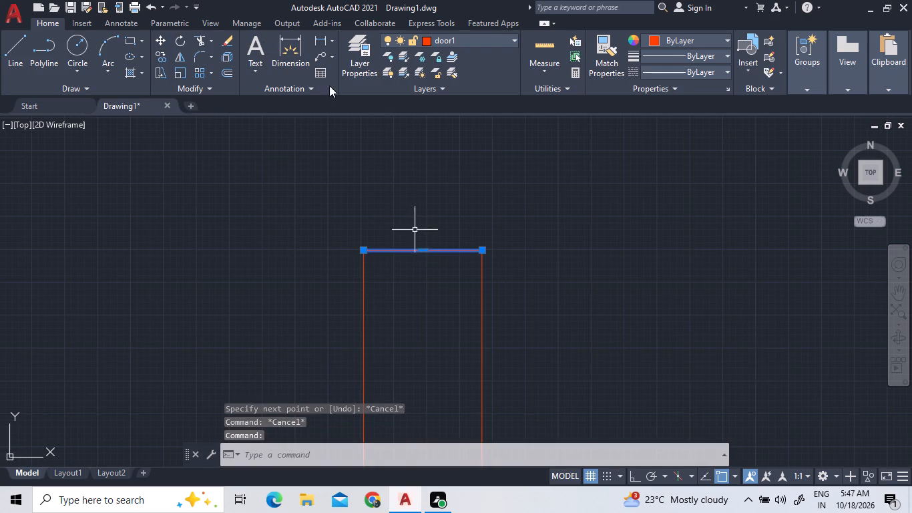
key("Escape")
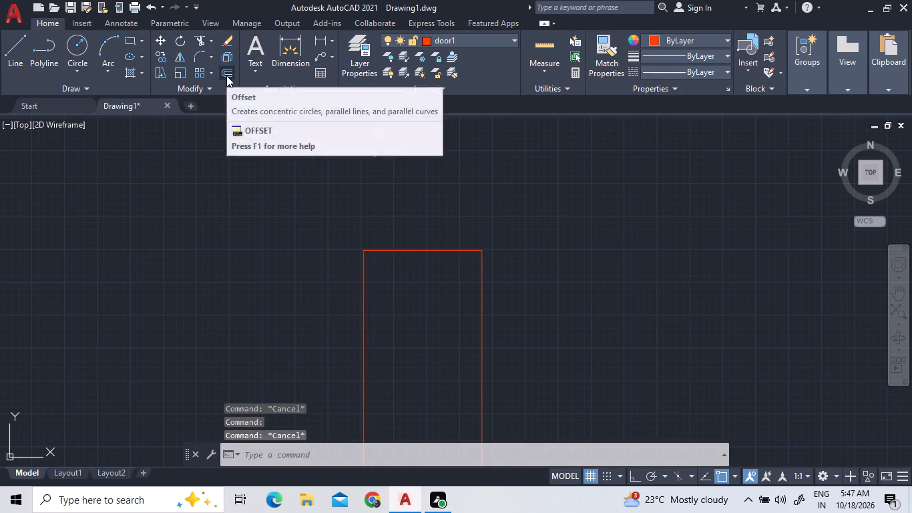
Using a 5" offset, try the door rectangle's top edge outward and offset its bottom edge upward into the rectangle.
left_click(226, 75)
key("Return")
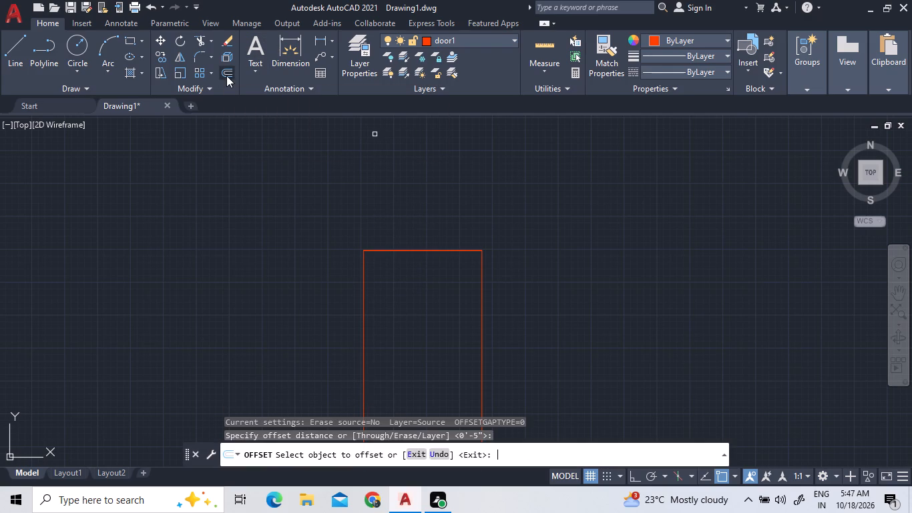
left_click(430, 250)
scroll(435, 295, "down", 3)
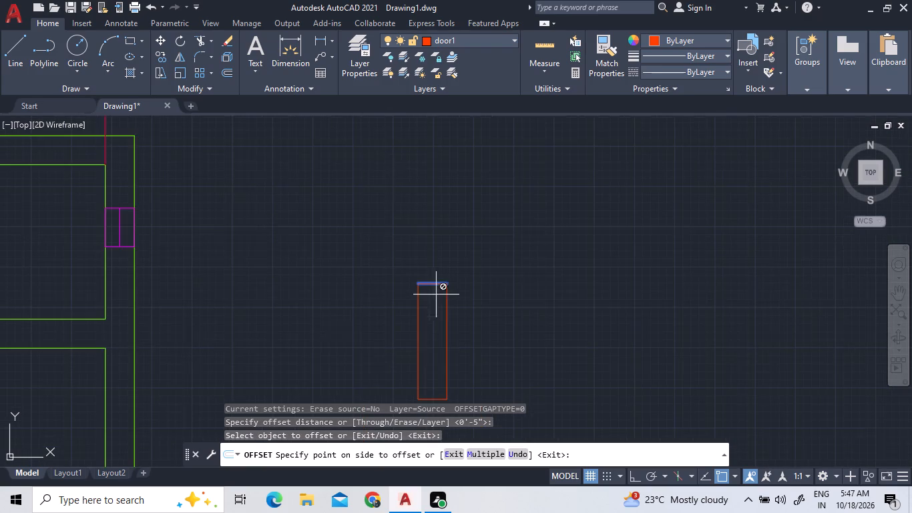
scroll(450, 287, "down", 5)
left_click(462, 242)
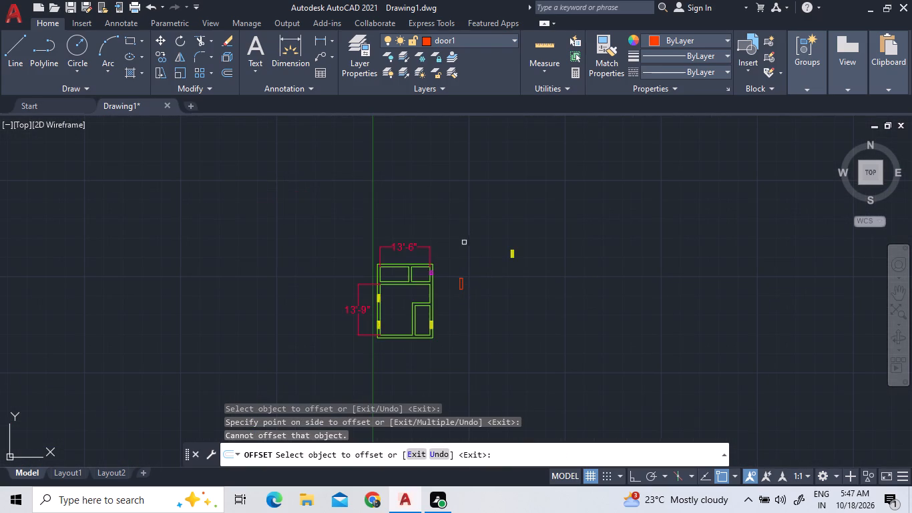
scroll(457, 282, "up", 6)
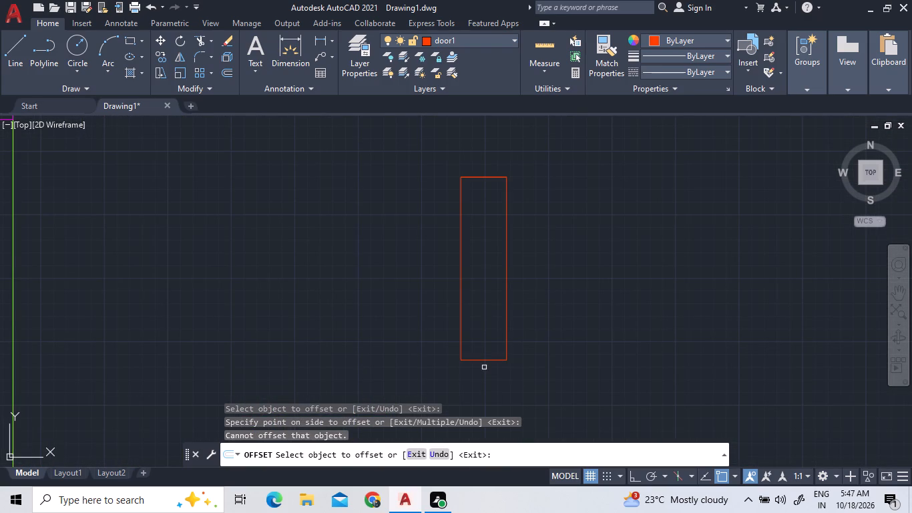
left_click(487, 360)
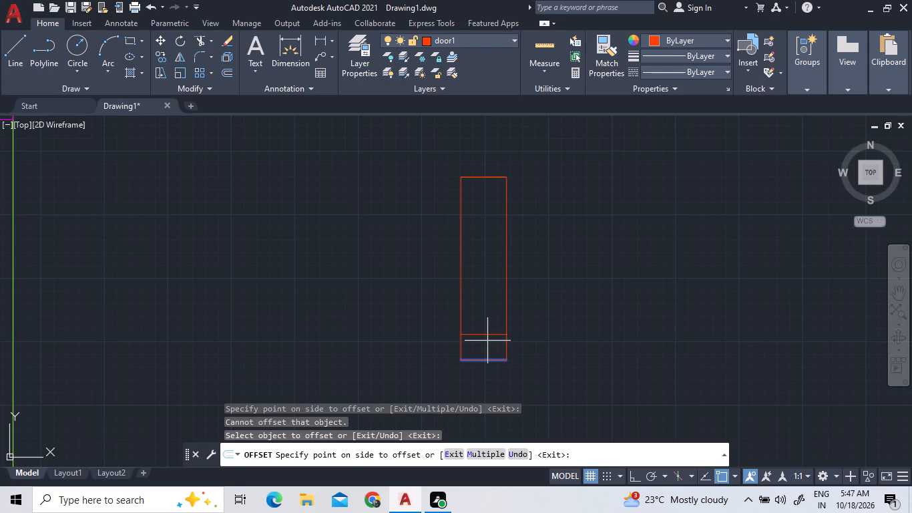
left_click(487, 341)
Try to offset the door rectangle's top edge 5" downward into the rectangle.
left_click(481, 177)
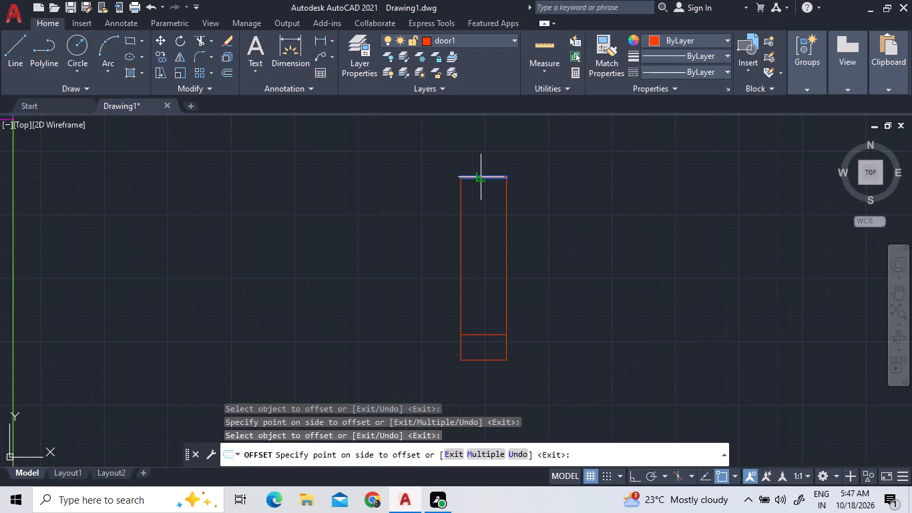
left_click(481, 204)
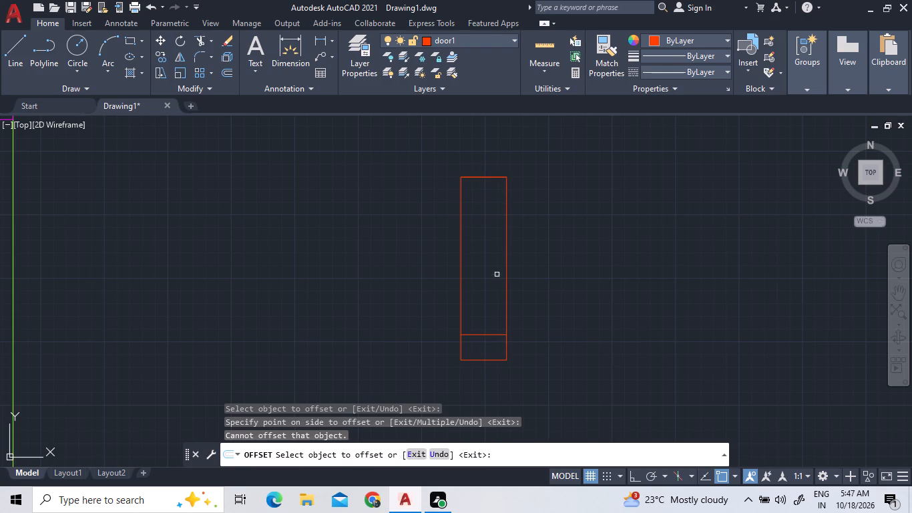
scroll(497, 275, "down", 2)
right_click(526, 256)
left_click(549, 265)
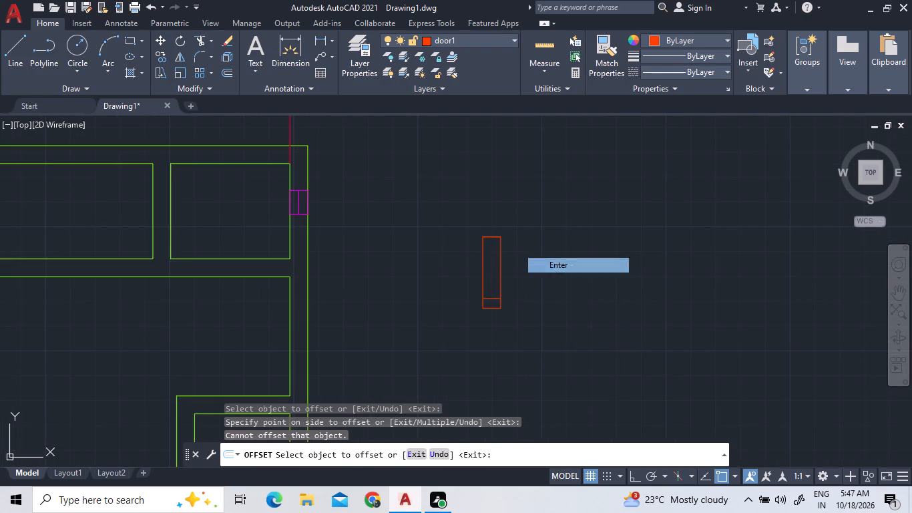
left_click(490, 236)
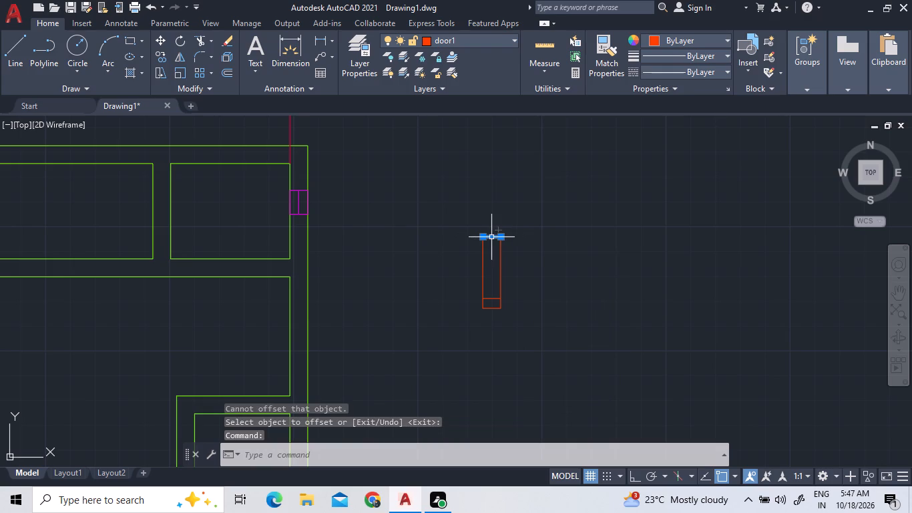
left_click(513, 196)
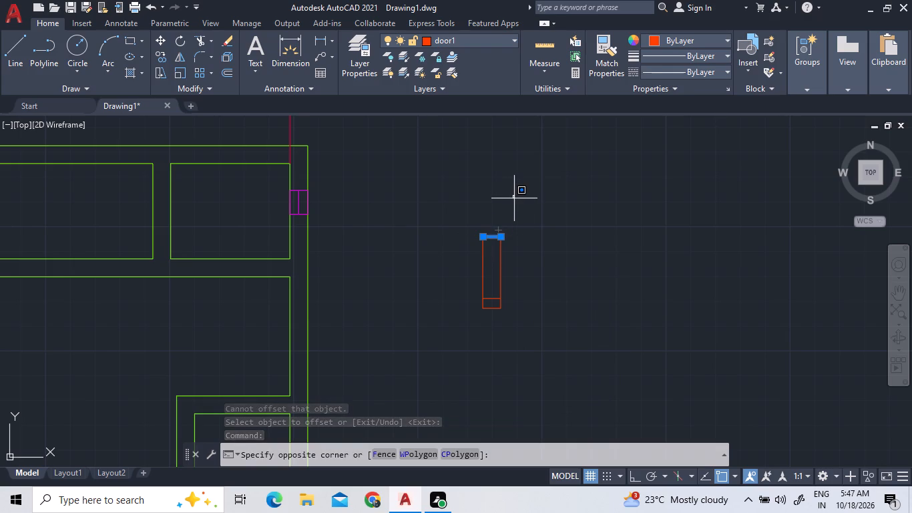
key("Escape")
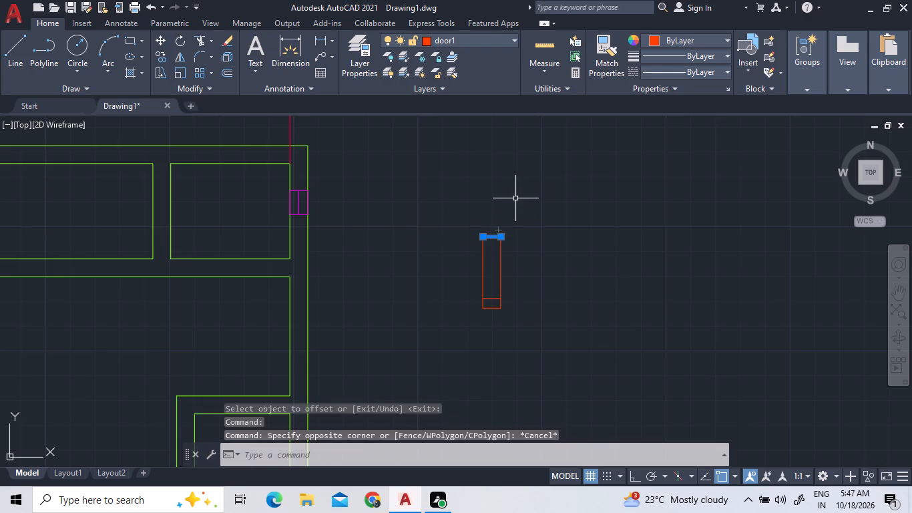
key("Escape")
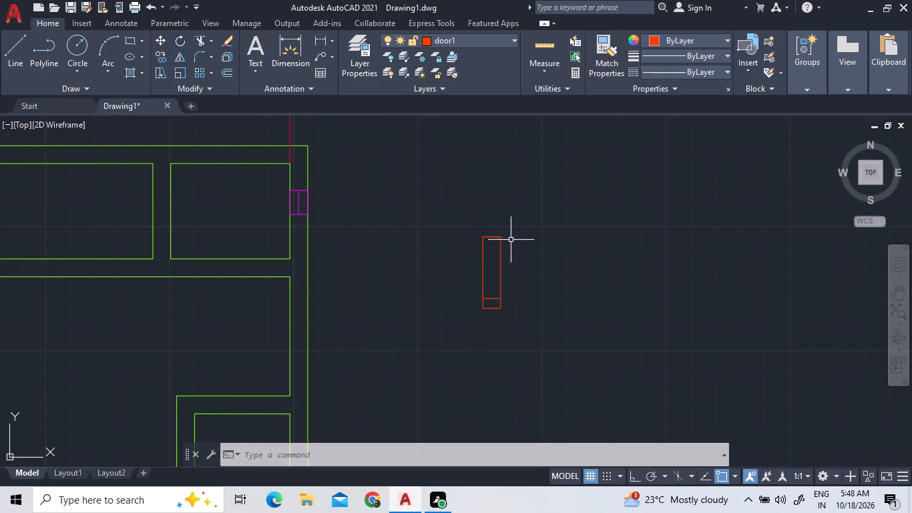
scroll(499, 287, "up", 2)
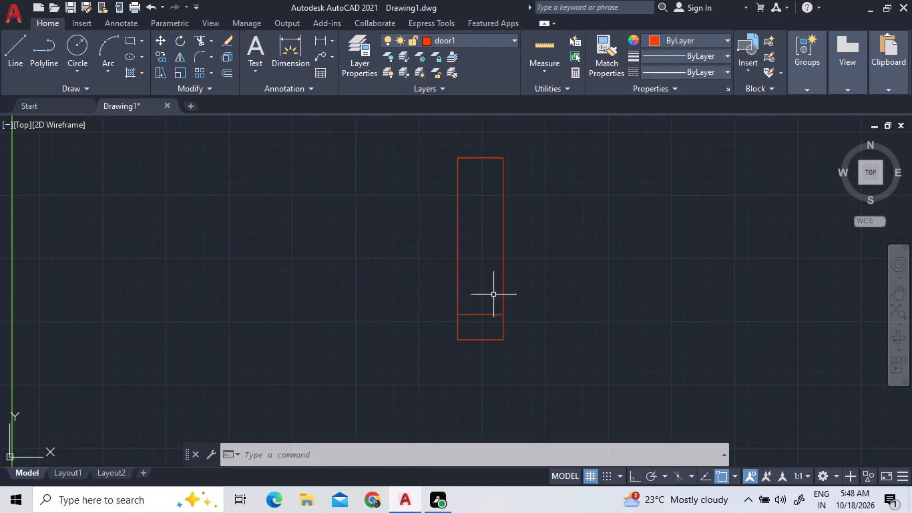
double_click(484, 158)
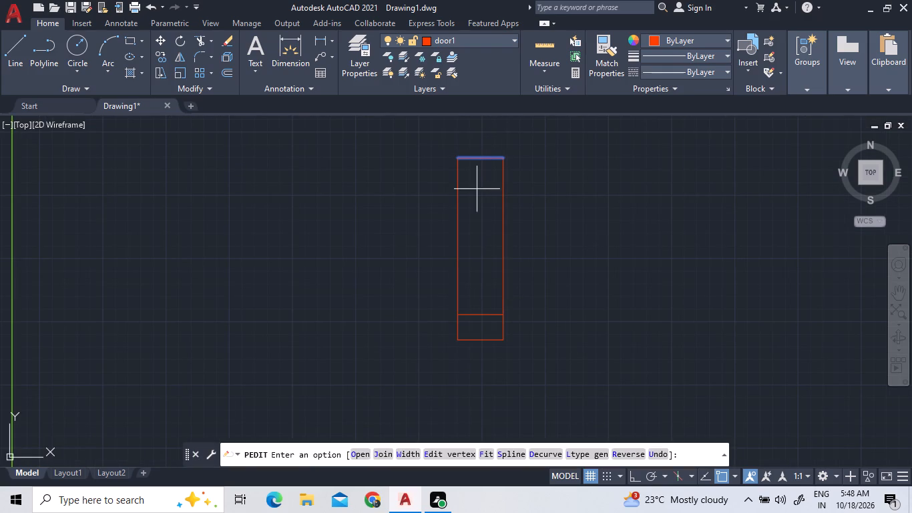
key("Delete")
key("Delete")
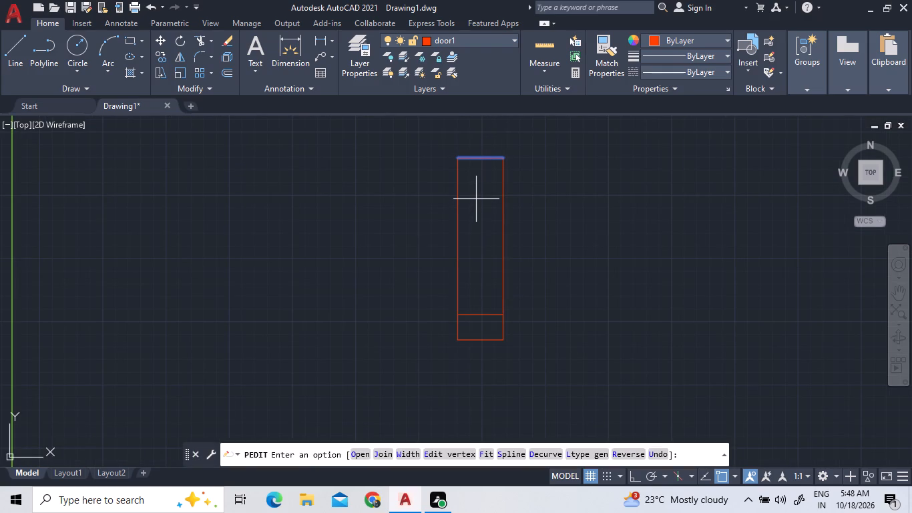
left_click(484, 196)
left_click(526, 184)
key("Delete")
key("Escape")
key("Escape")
Erase the overlapping polyline lying on the door rectangle's top edge.
left_click(487, 156)
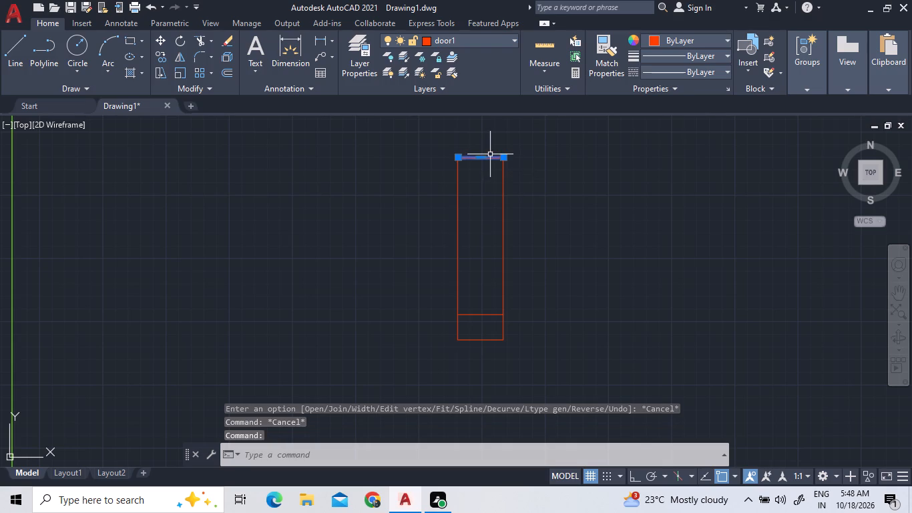
key("Delete")
left_click(481, 159)
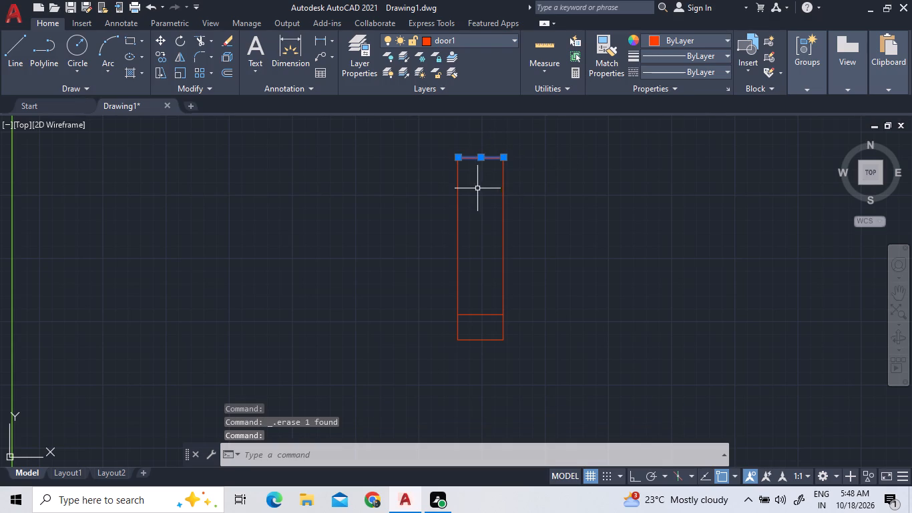
key("Escape")
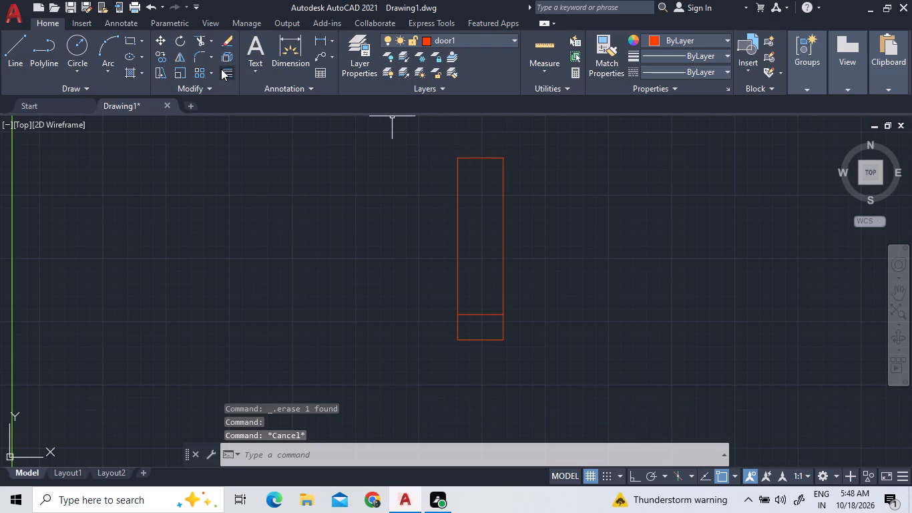
Offset the door rectangle's top edge by 5" downward into the rectangle.
left_click(222, 69)
right_click(230, 69)
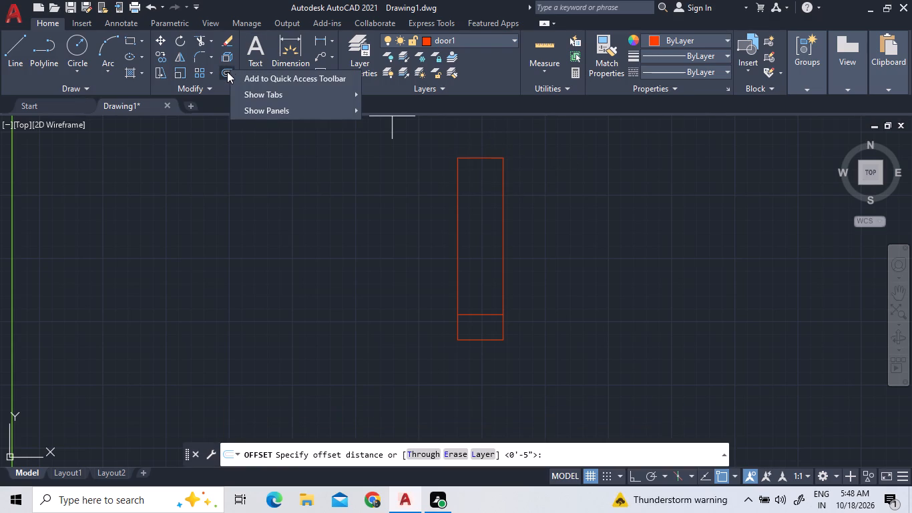
left_click(226, 72)
right_click(268, 186)
left_click(277, 196)
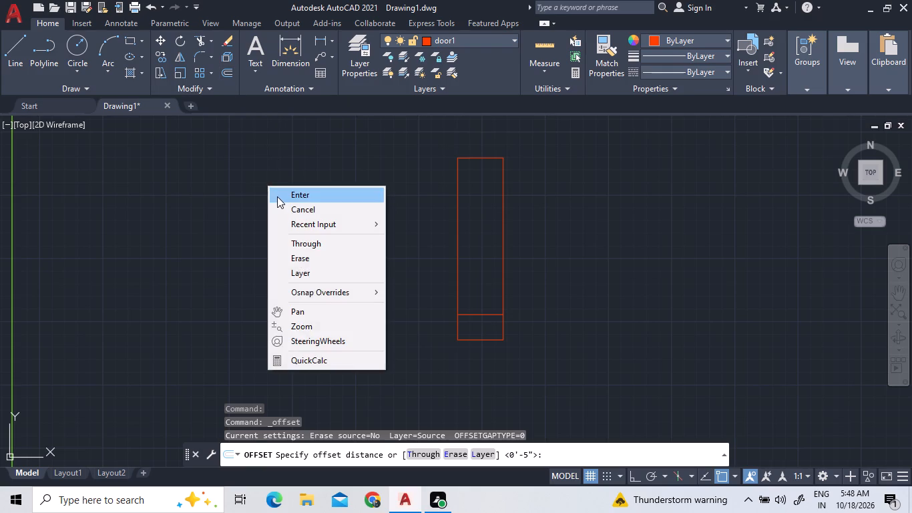
left_click(477, 158)
left_click(481, 180)
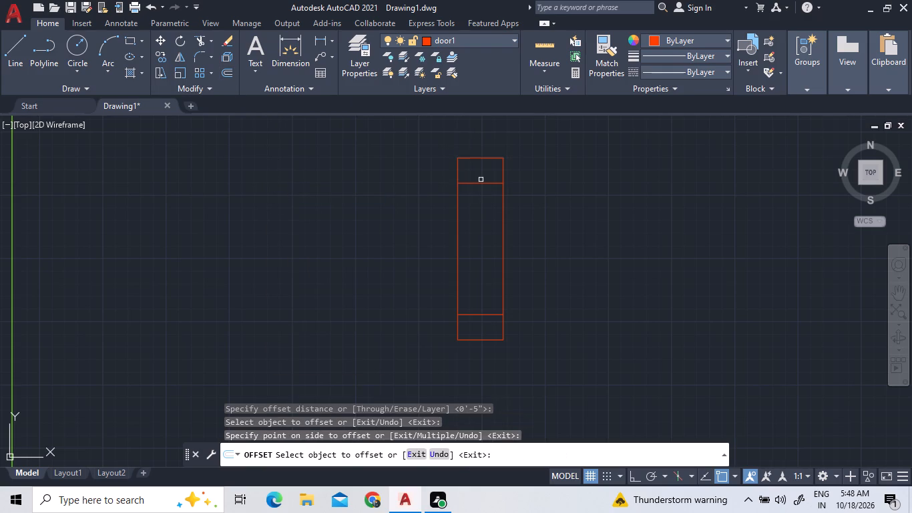
key("Escape")
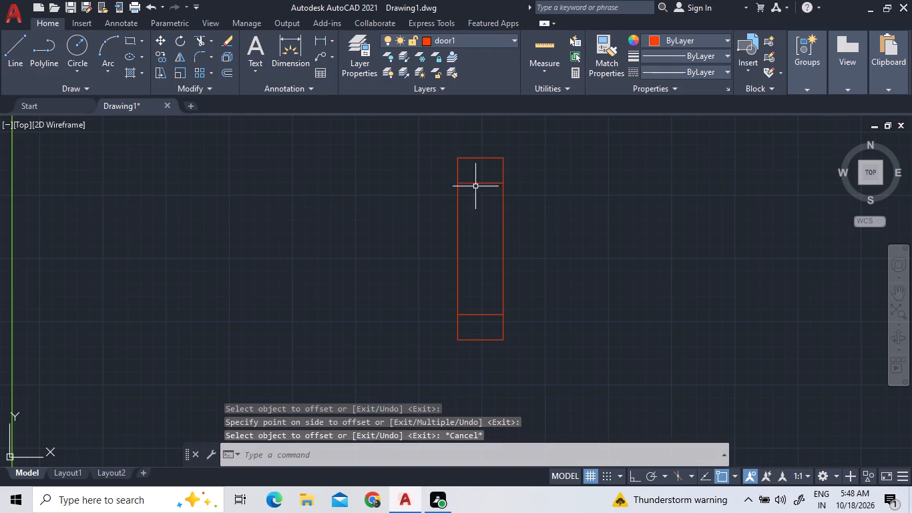
Erase the inner horizontal line near the door rectangle's bottom edge.
left_click(488, 317)
key("Delete")
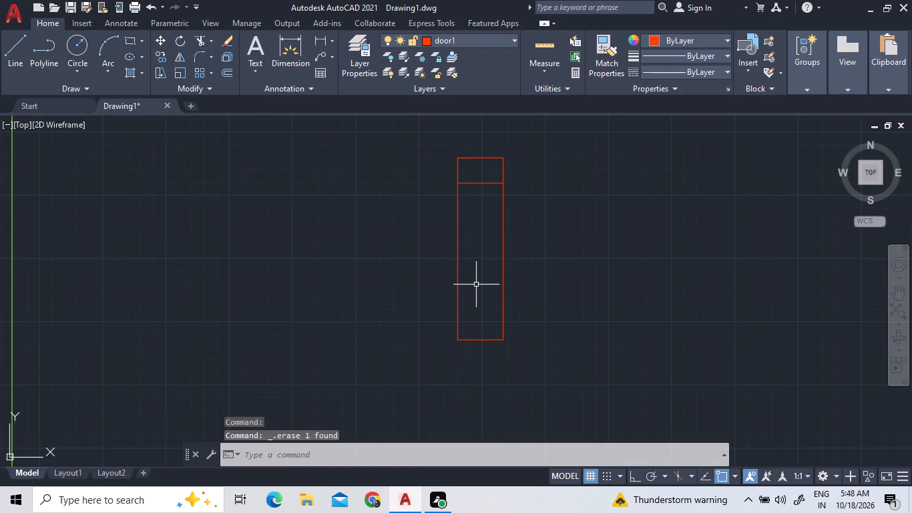
Insert the Door - Imperial block from the architectural tool palette beside the door rectangle and close the palette.
key("t")
key("p")
key("Return")
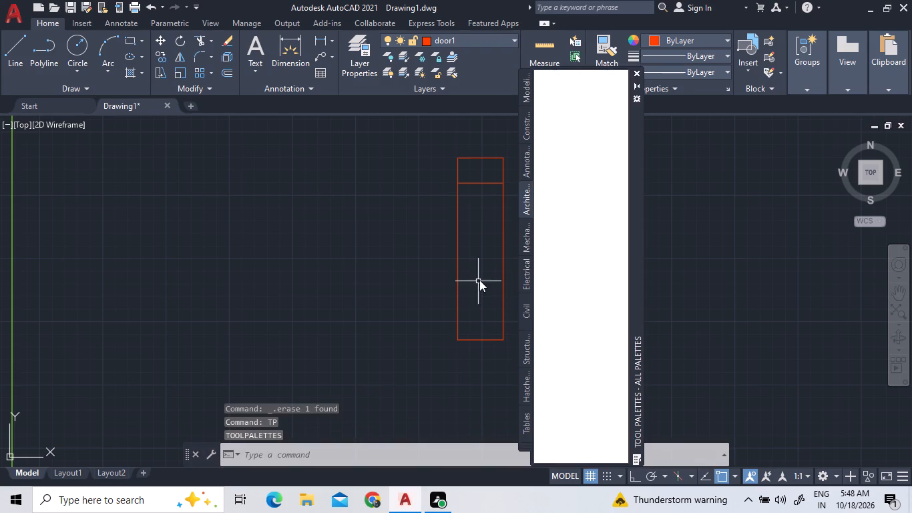
double_click(578, 120)
left_click_drag(577, 120, 531, 146)
left_click_drag(525, 148, 519, 151)
left_click_drag(515, 154, 411, 170)
left_click_drag(408, 172, 353, 194)
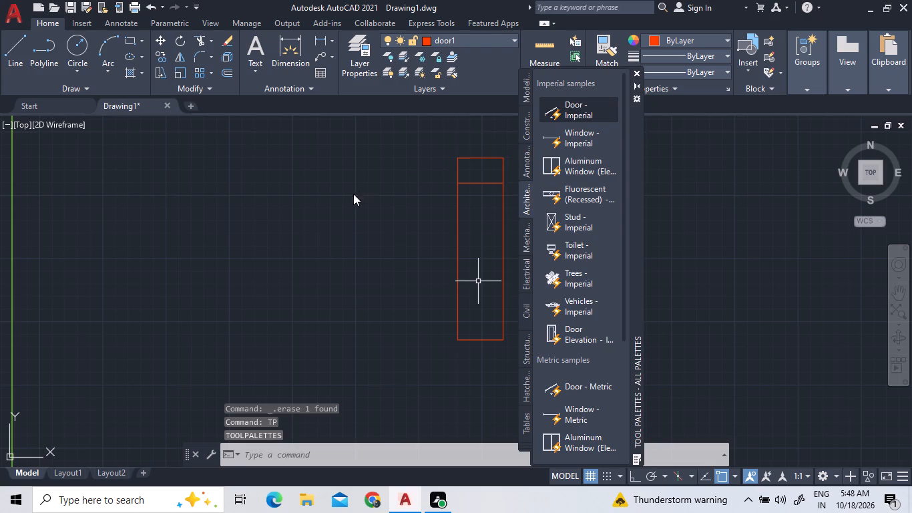
left_click_drag(353, 194, 349, 198)
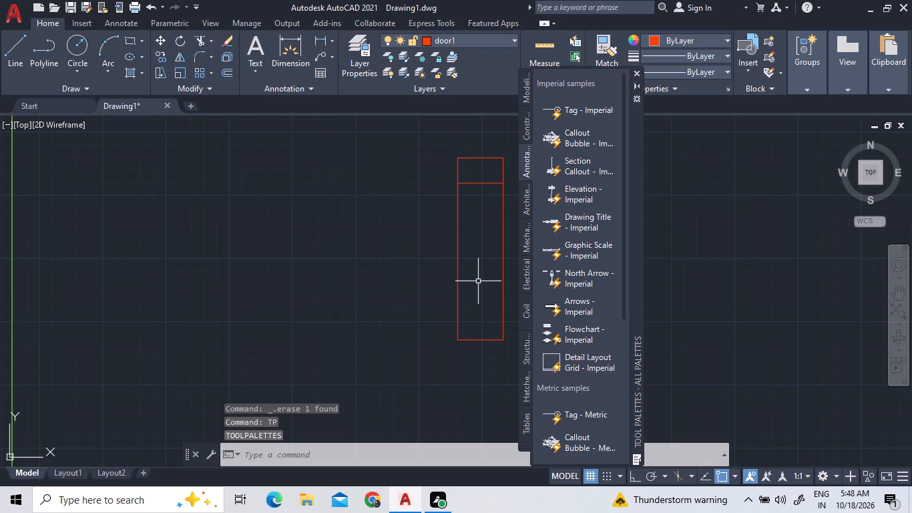
left_click(641, 73)
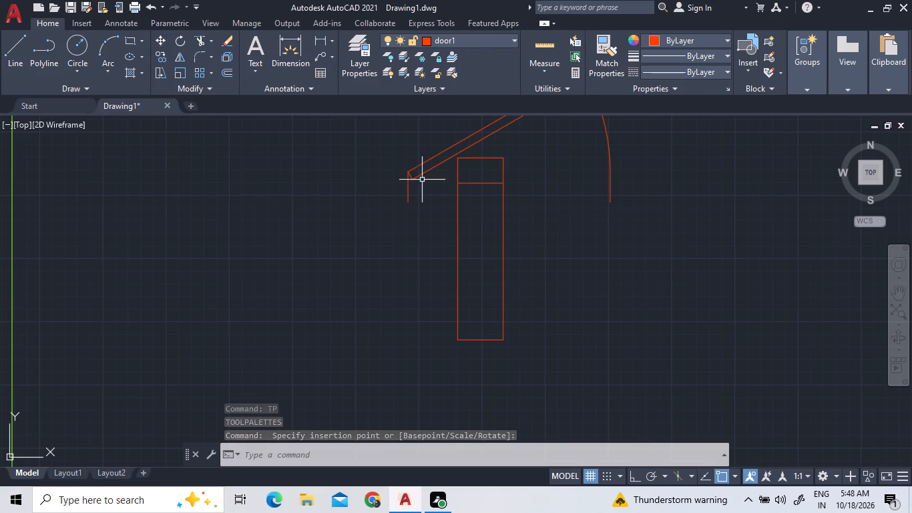
Scale the door block down about its lower hinge-side endpoint until it is slightly narrower than the door rectangle.
left_click(418, 173)
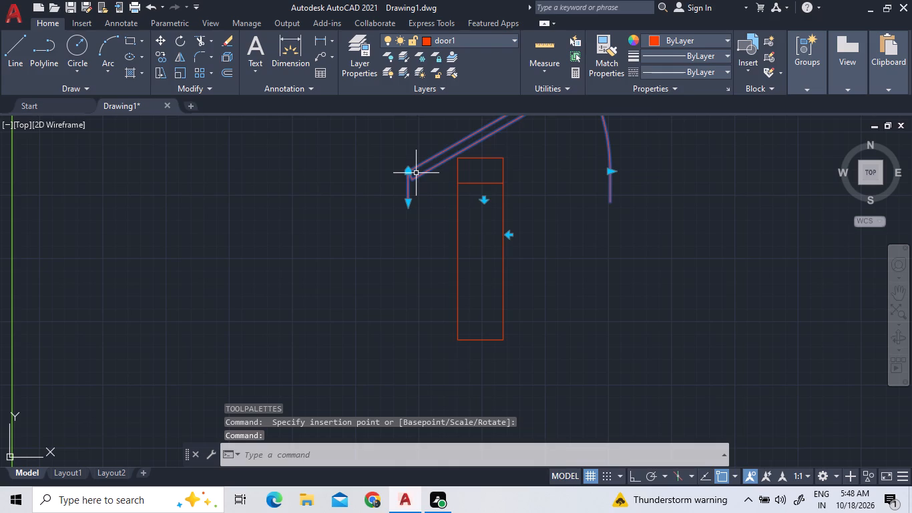
right_click(416, 173)
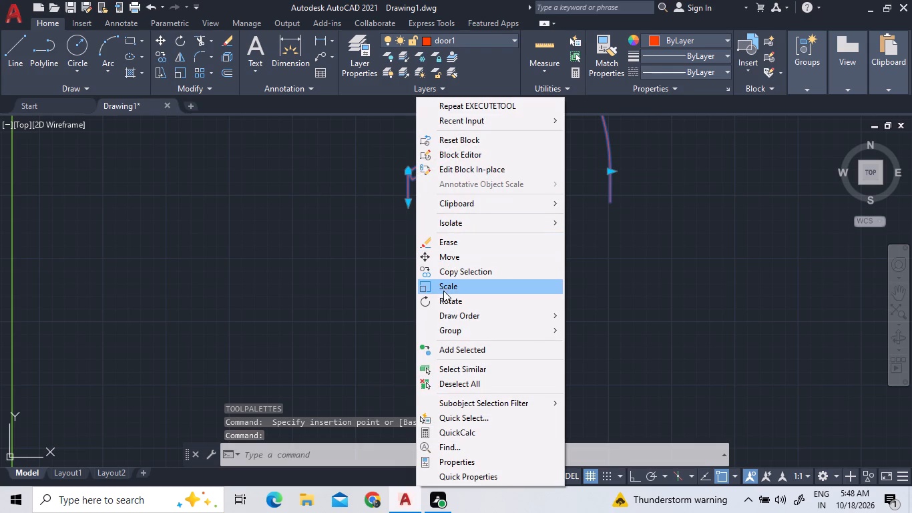
left_click(442, 290)
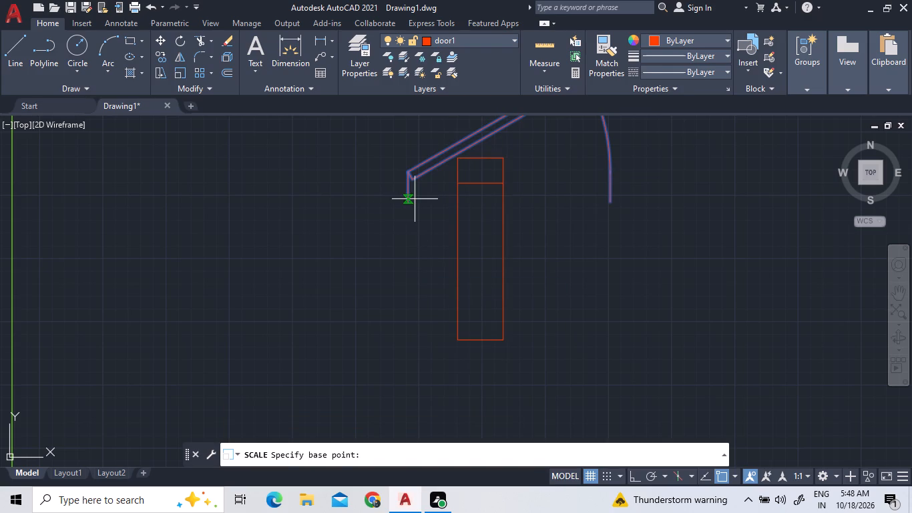
left_click(413, 201)
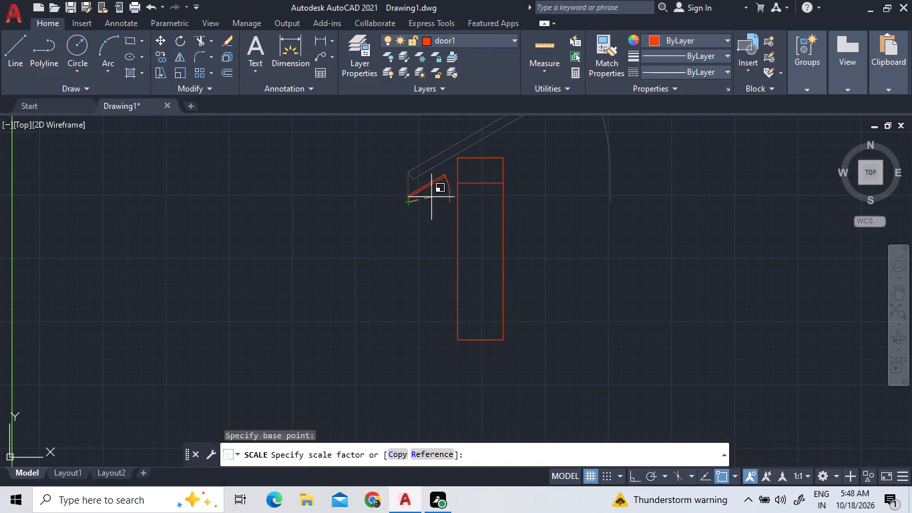
left_click(429, 200)
Set the scaled door block's opening angle to Open 90º.
left_click(429, 198)
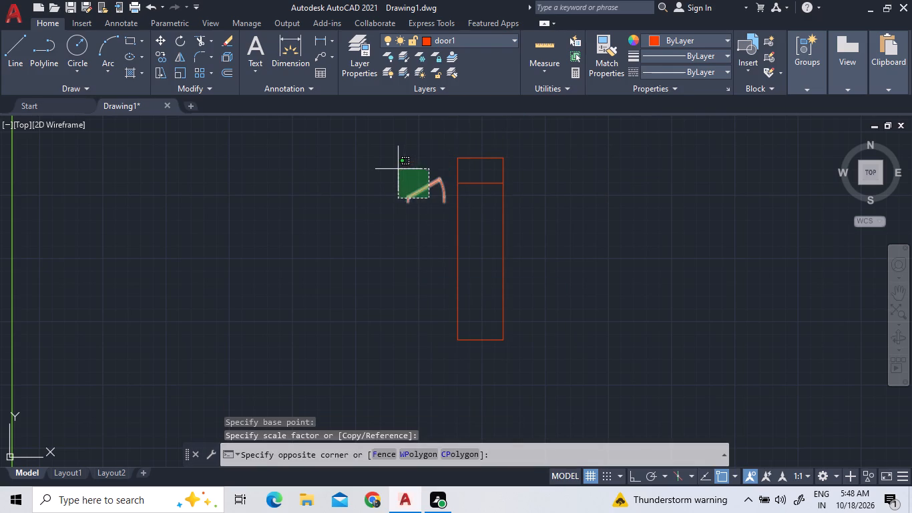
left_click(398, 169)
left_click(403, 182)
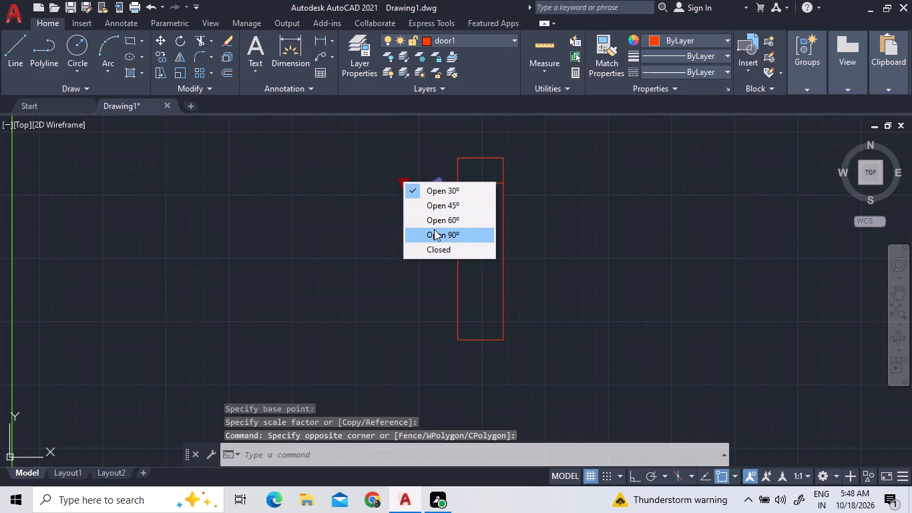
left_click(434, 230)
Shorten the door block's opening width by one size increment, leaving the block definition unedited.
scroll(430, 196, "up", 3)
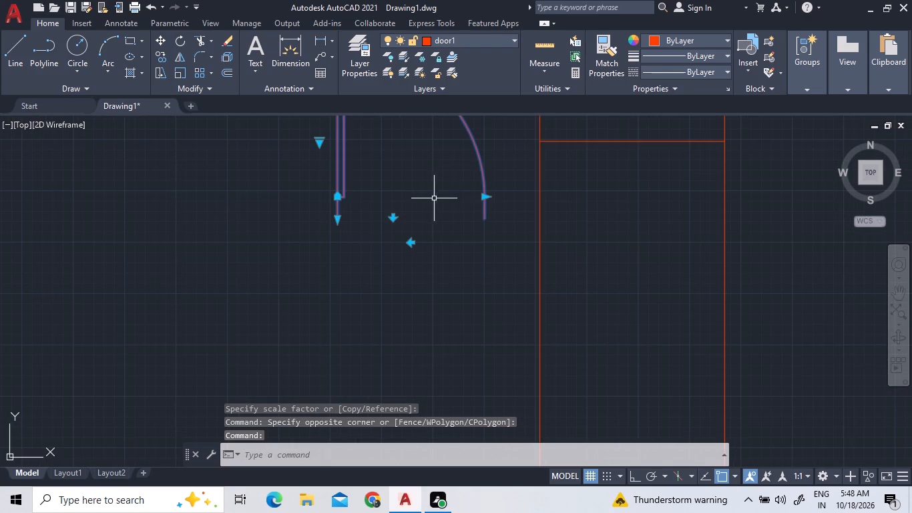
left_click(486, 196)
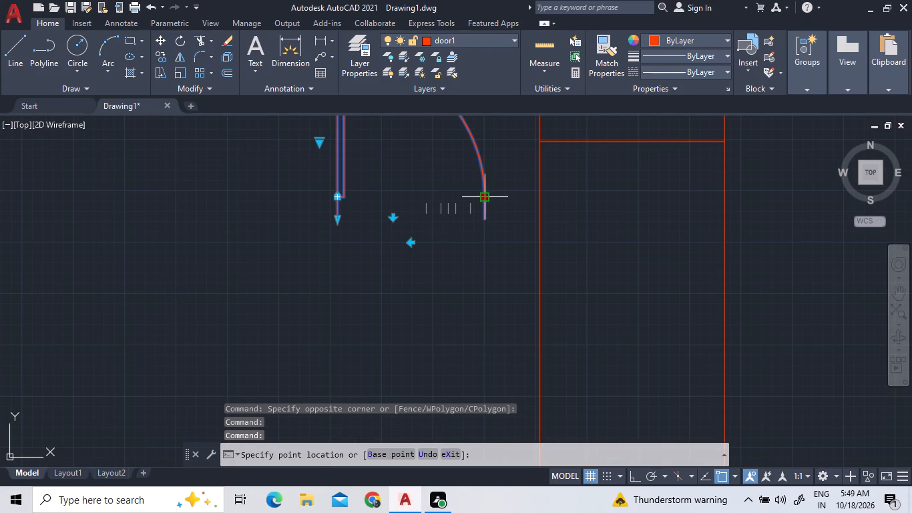
double_click(471, 193)
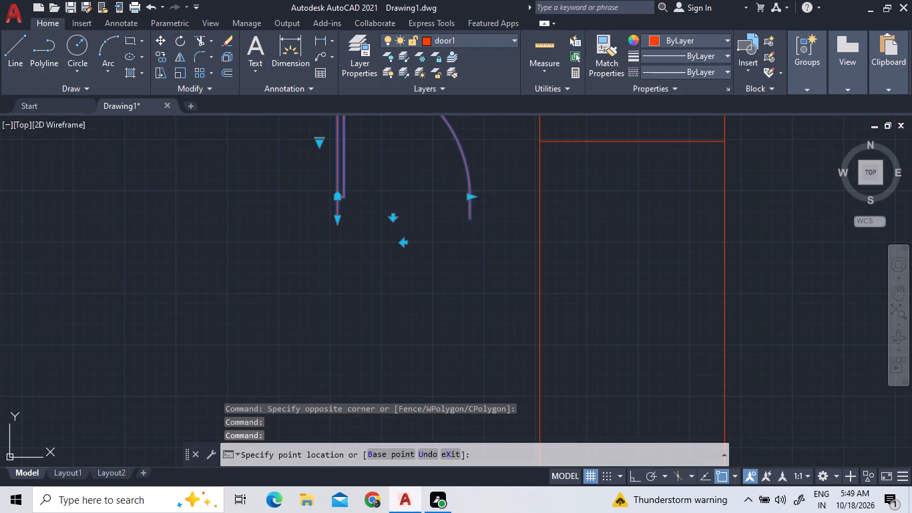
scroll(504, 313, "down", 3)
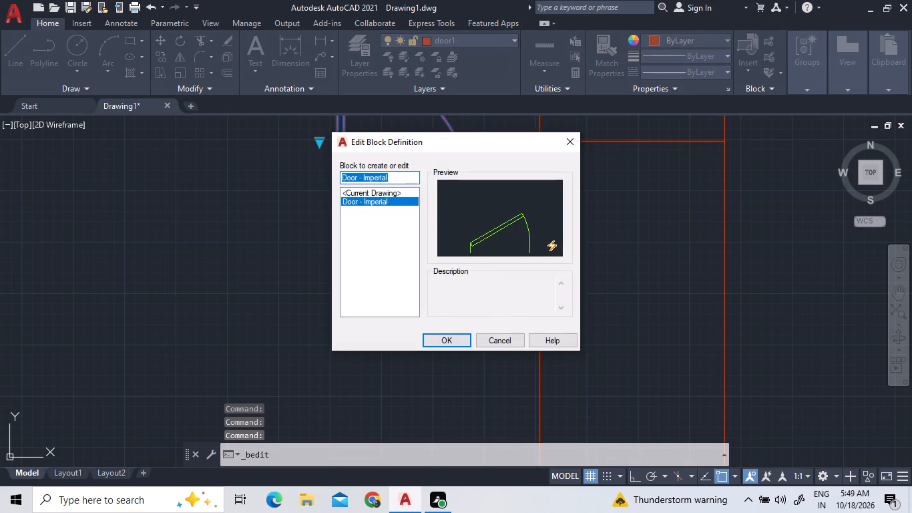
left_click(503, 342)
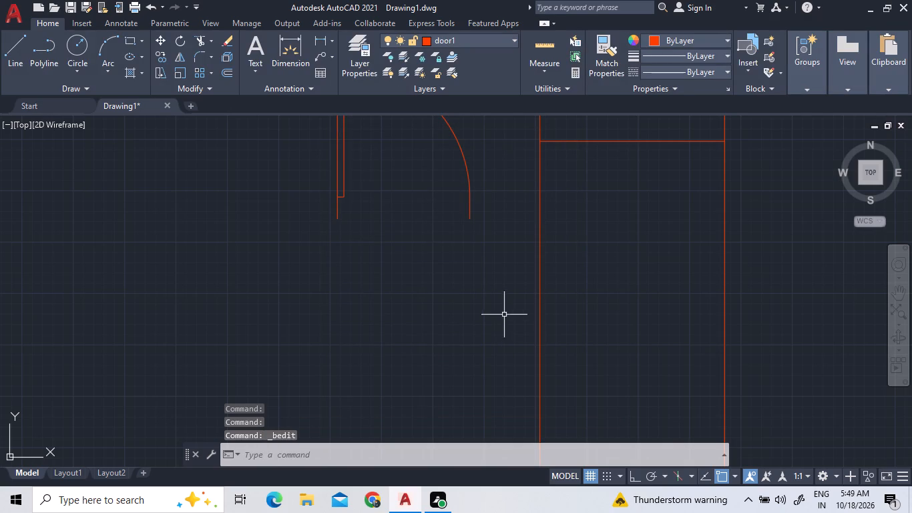
Flip the door block horizontally so its leaf stands on the side nearest the door rectangle.
scroll(475, 267, "down", 6)
scroll(470, 261, "up", 3)
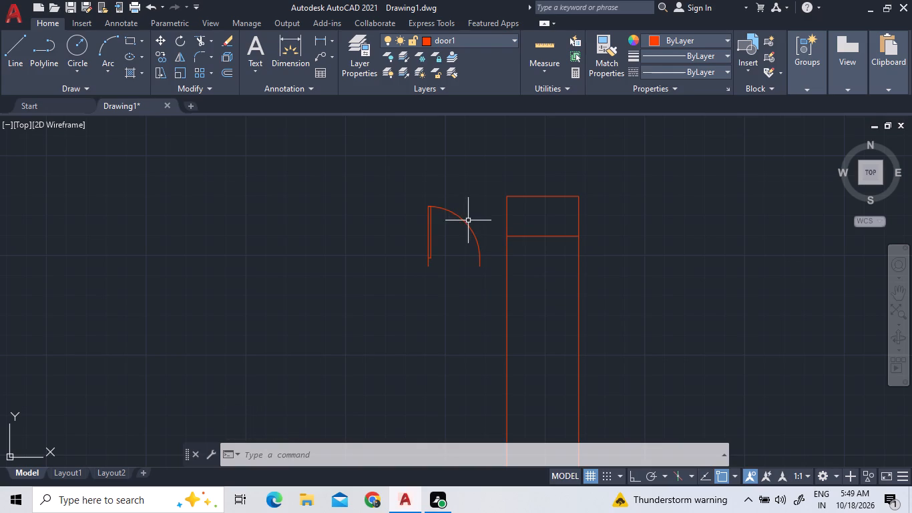
left_click(429, 242)
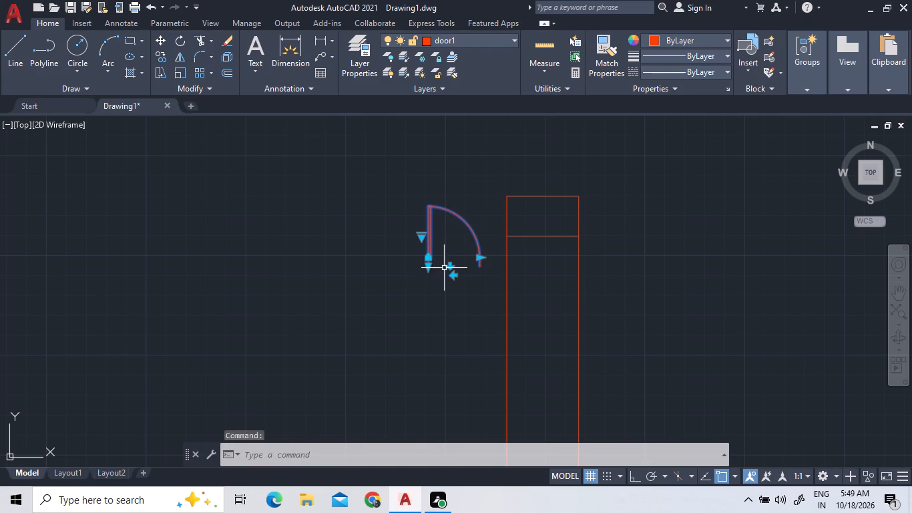
double_click(455, 274)
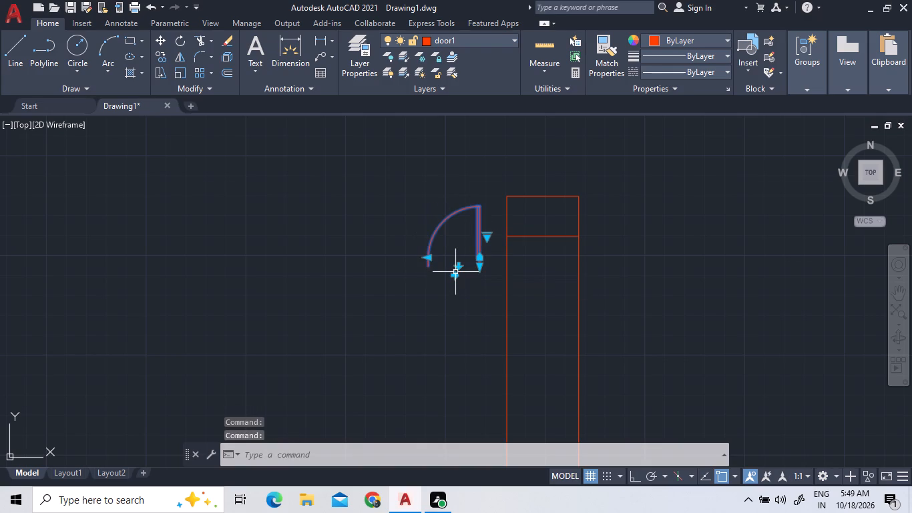
Flip the door block horizontally so its leaf stands on the side away from the door rectangle.
triple_click(453, 275)
left_click(453, 275)
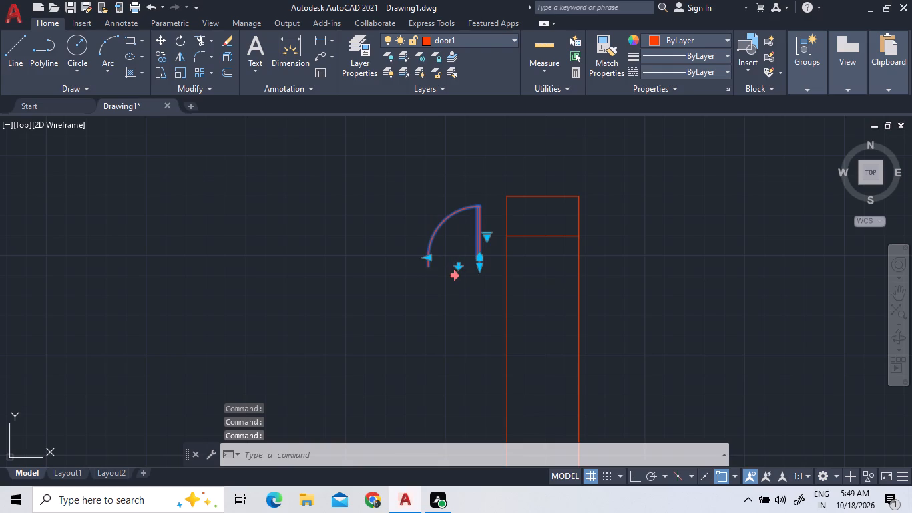
Rotate the door block 90° clockwise about its lower arc-side endpoint, with Ortho on.
right_click(451, 271)
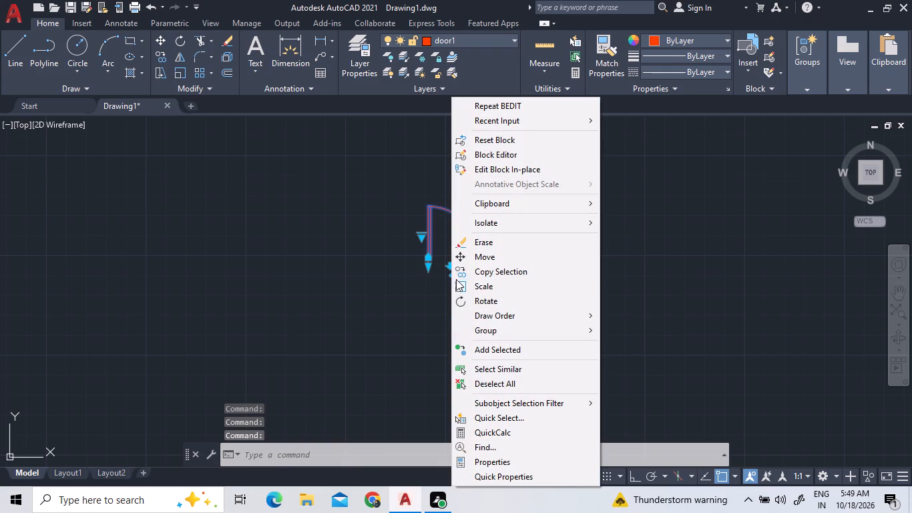
left_click(504, 300)
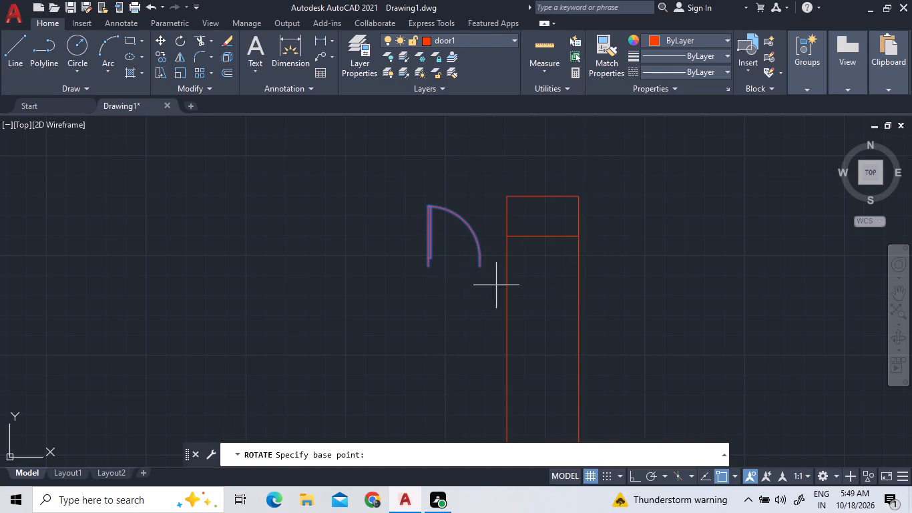
left_click(479, 263)
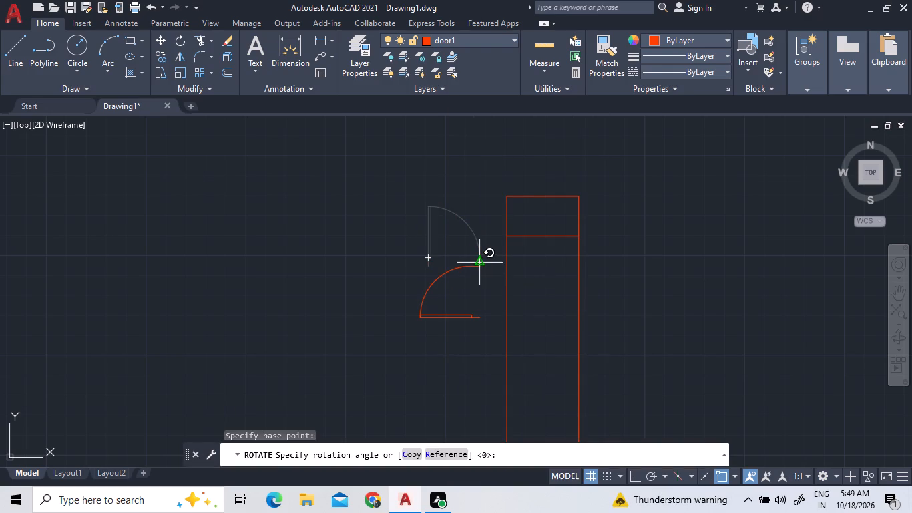
key("F8")
triple_click(498, 316)
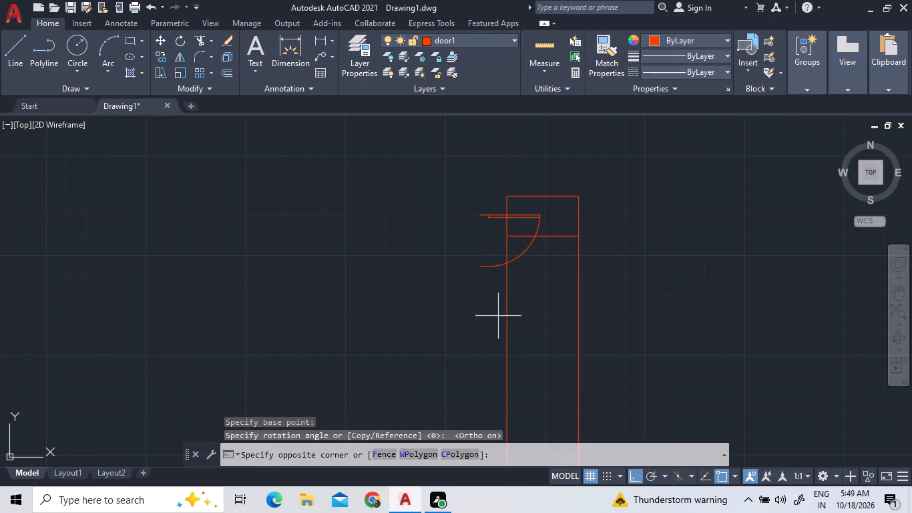
Move the door block by its upper hinge-side endpoint onto the door rectangle's right edge where the inner horizontal line meets it, with Ortho off.
left_click(485, 258)
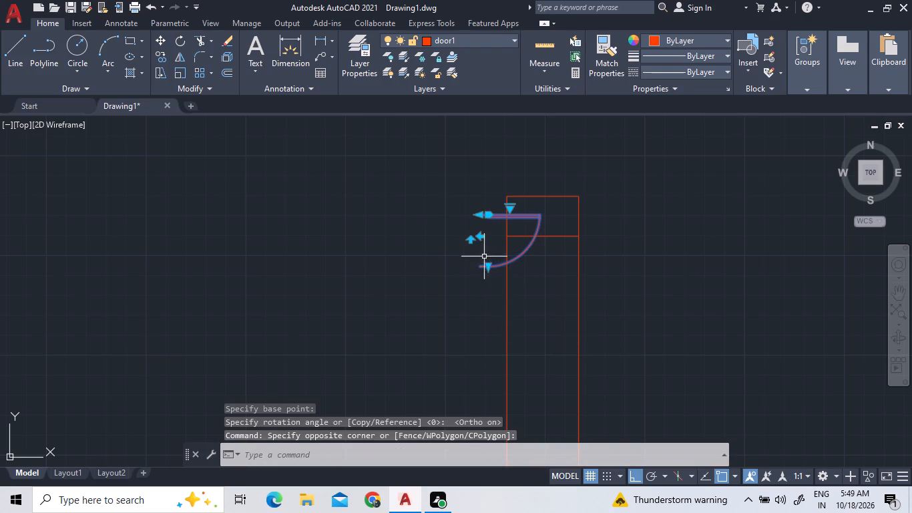
right_click(467, 248)
left_click(483, 256)
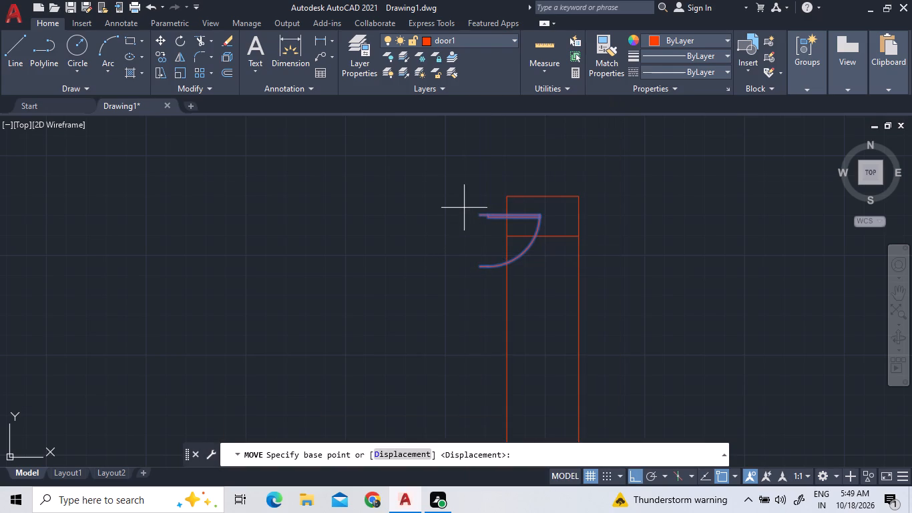
double_click(481, 212)
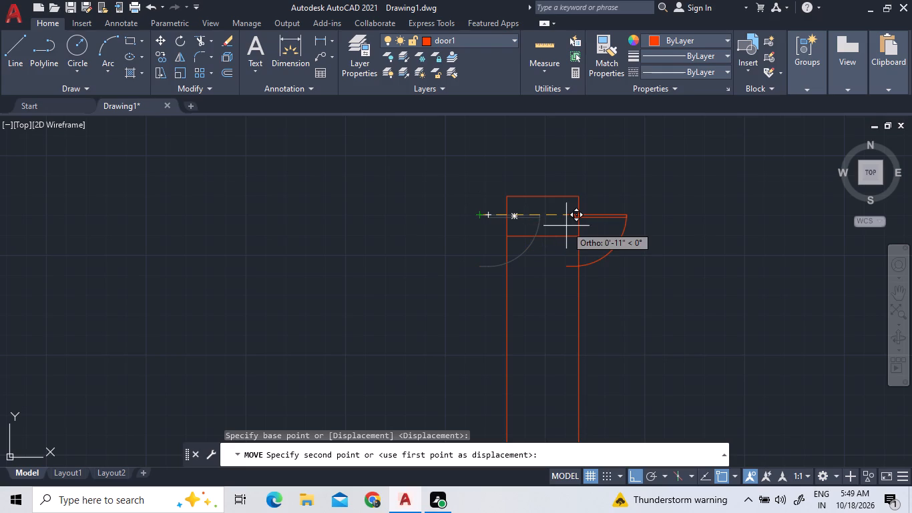
scroll(567, 226, "up", 2)
scroll(567, 226, "down", 2)
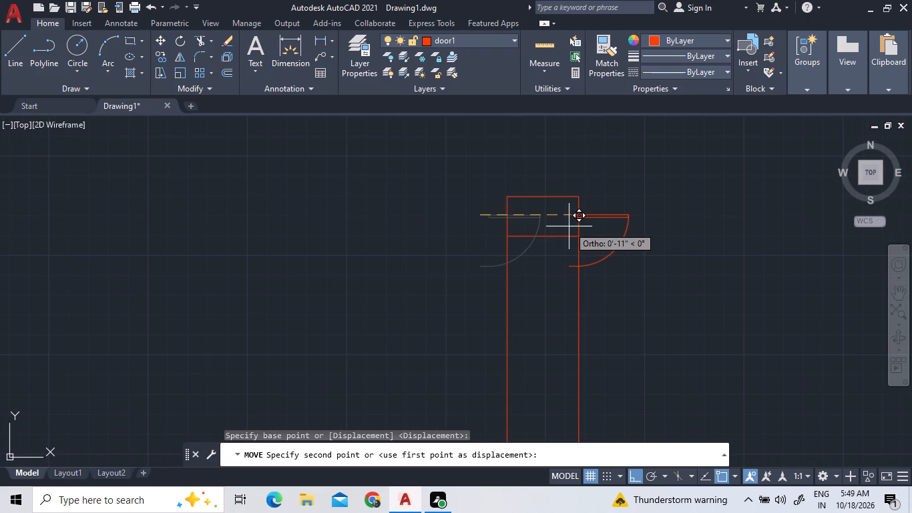
key("F8")
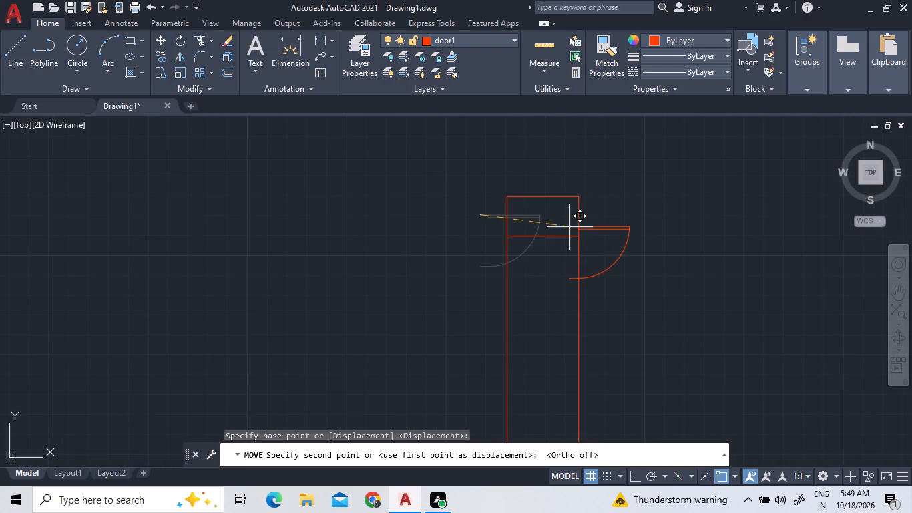
scroll(584, 239, "up", 5)
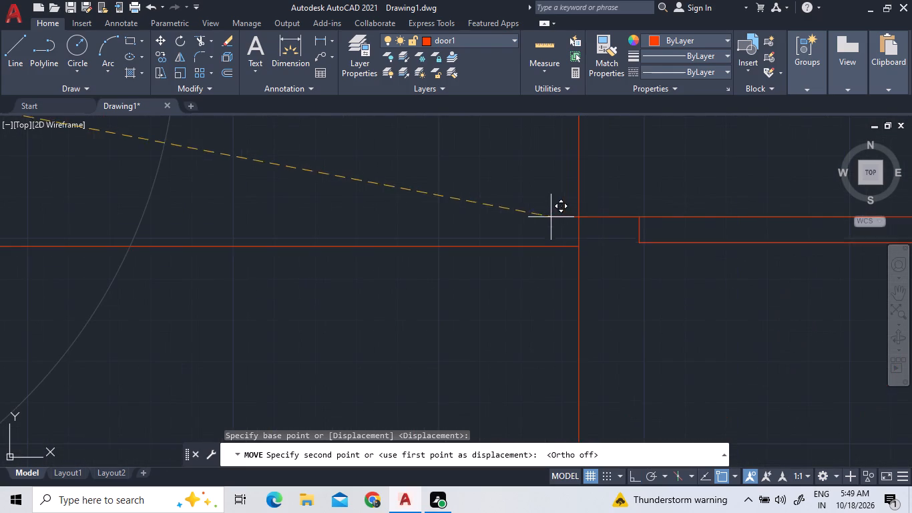
left_click(581, 248)
scroll(622, 228, "down", 3)
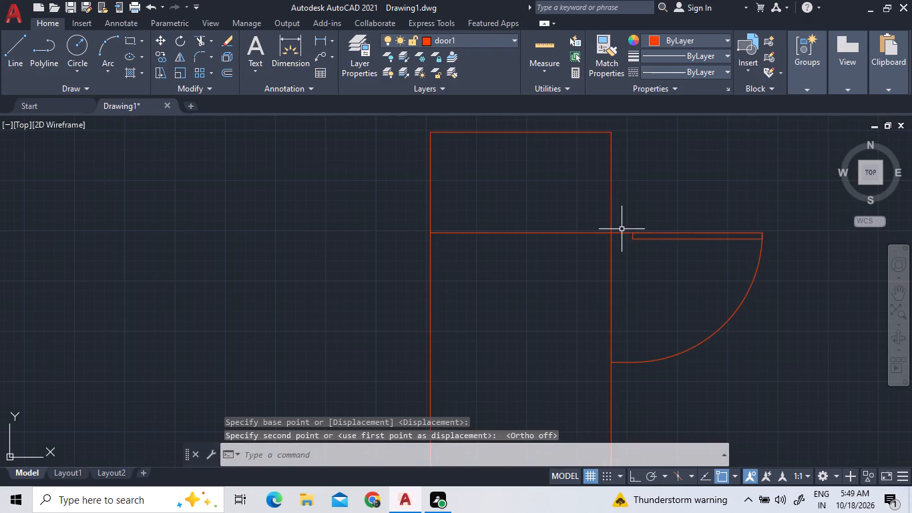
Scale the door block up about its hinge corner until its swing reaches the door rectangle's lower edge.
scroll(641, 227, "down", 3)
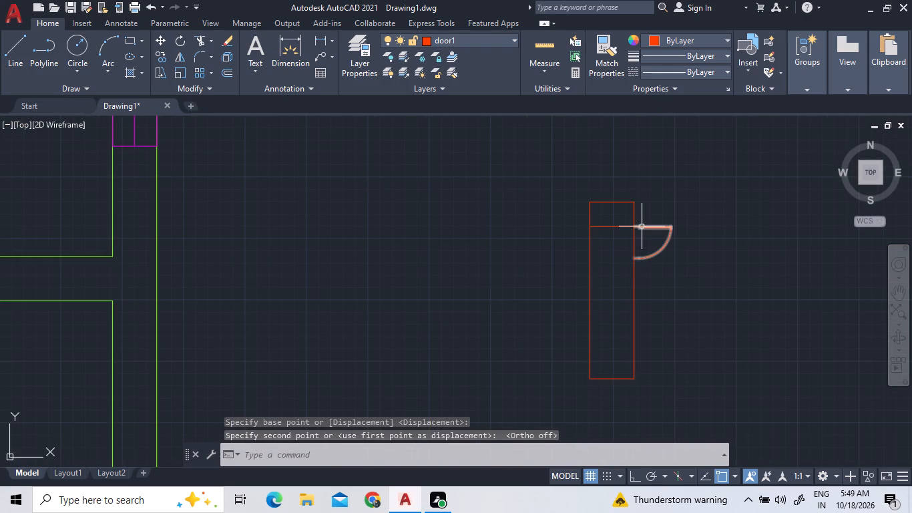
left_click(661, 251)
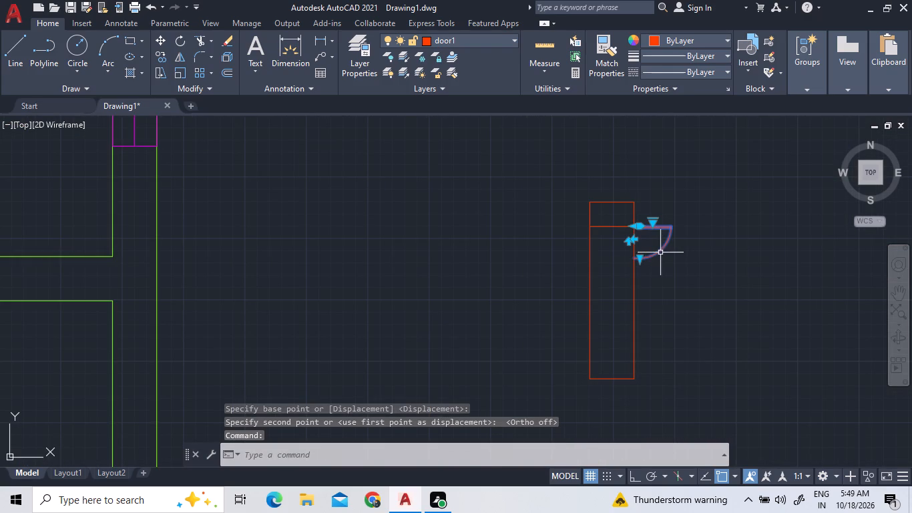
type("sc")
key("space")
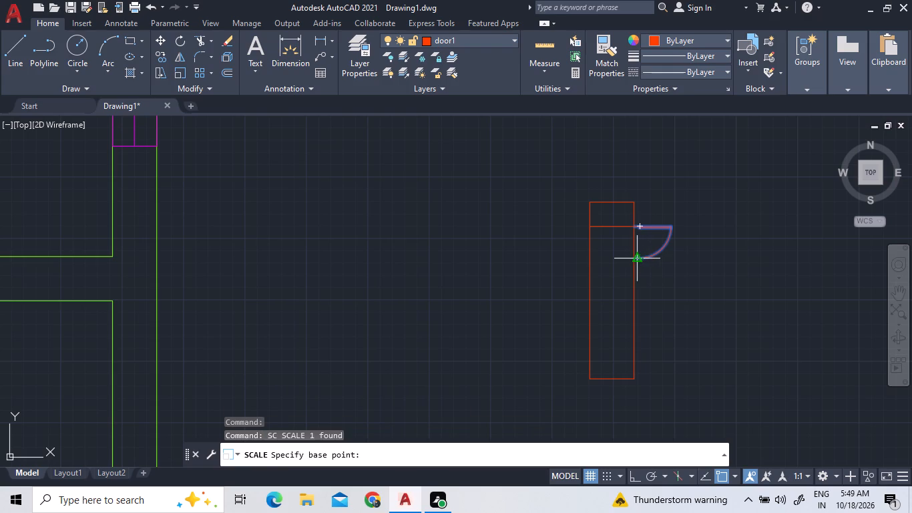
left_click(639, 225)
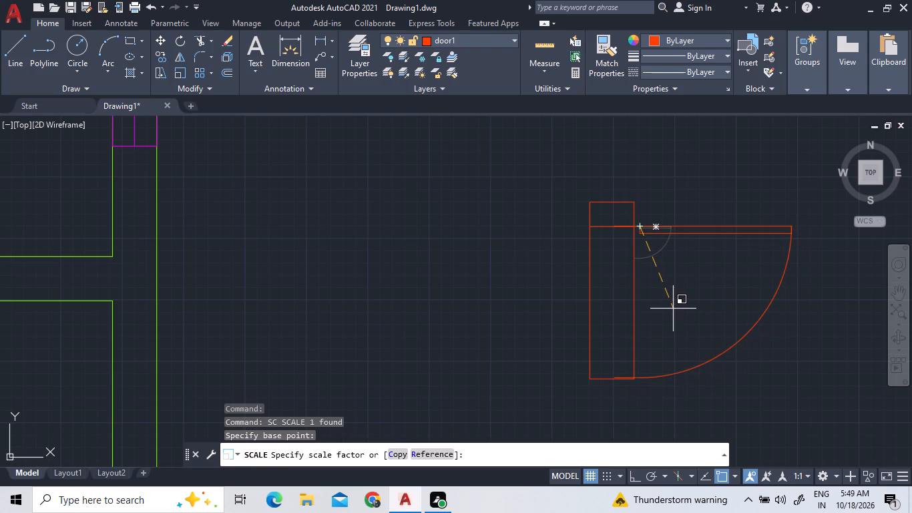
left_click(673, 309)
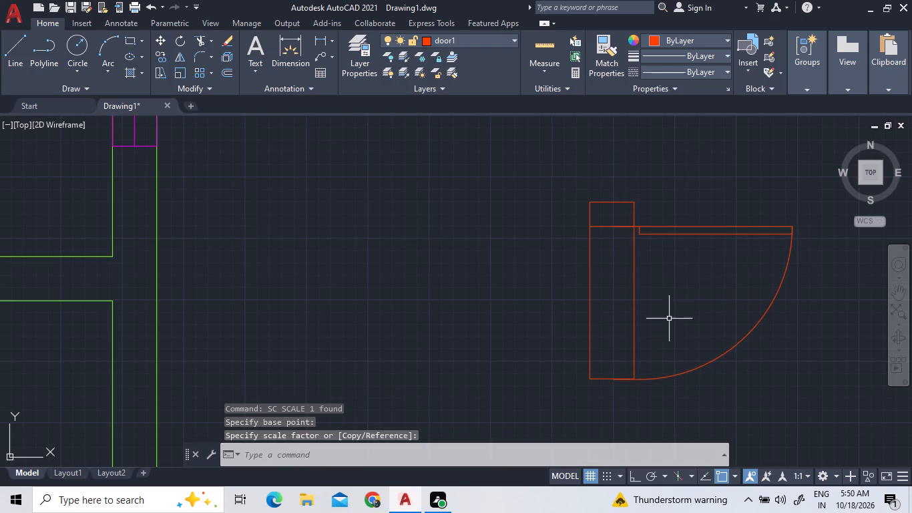
Examine how the enlarged door block's lower and upper jamb lines align with the door rectangle.
scroll(630, 380, "up", 5)
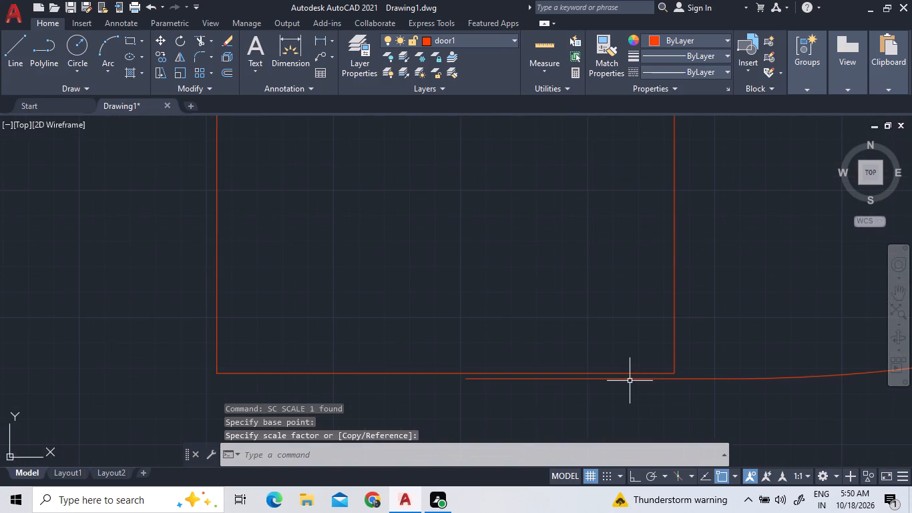
scroll(632, 376, "down", 5)
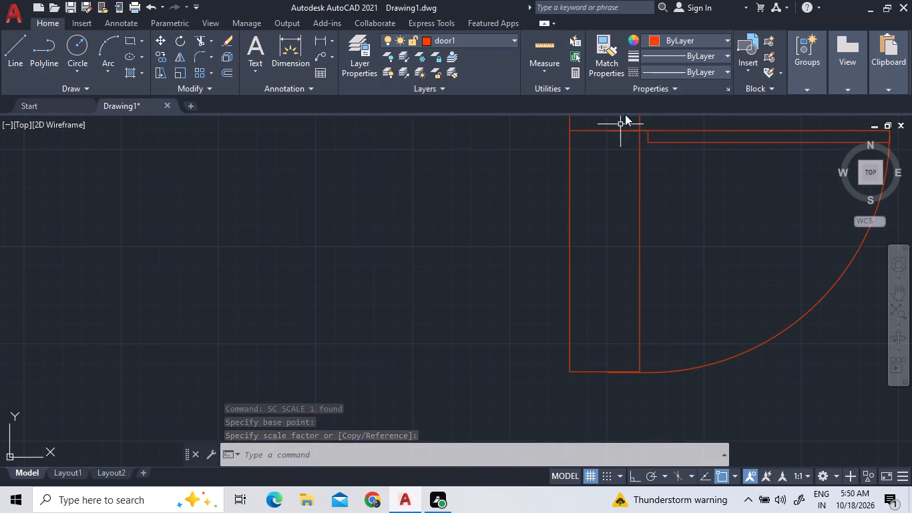
scroll(626, 114, "up", 7)
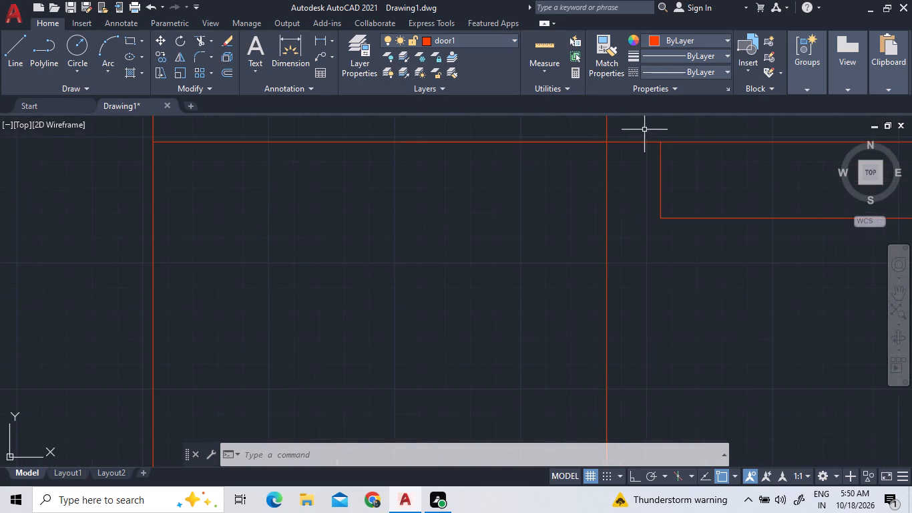
scroll(622, 136, "up", 2)
scroll(563, 147, "up", 3)
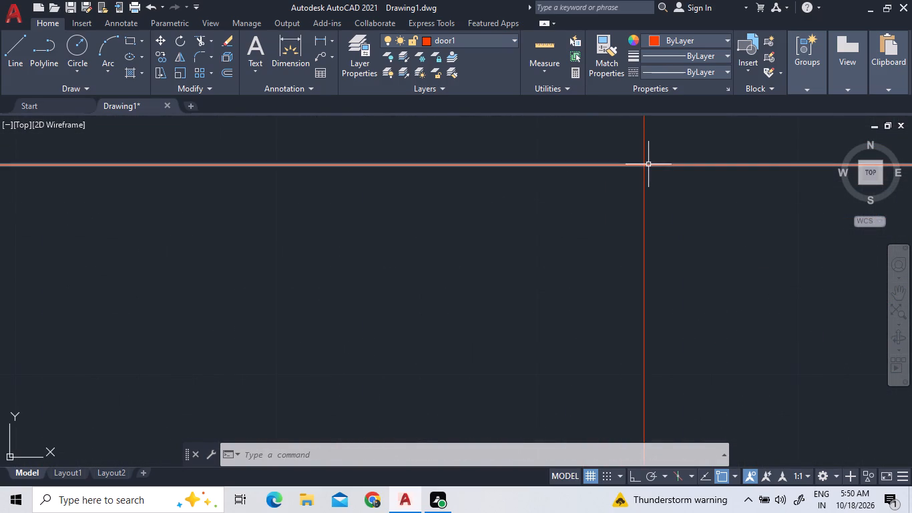
left_click(648, 165)
scroll(669, 192, "down", 6)
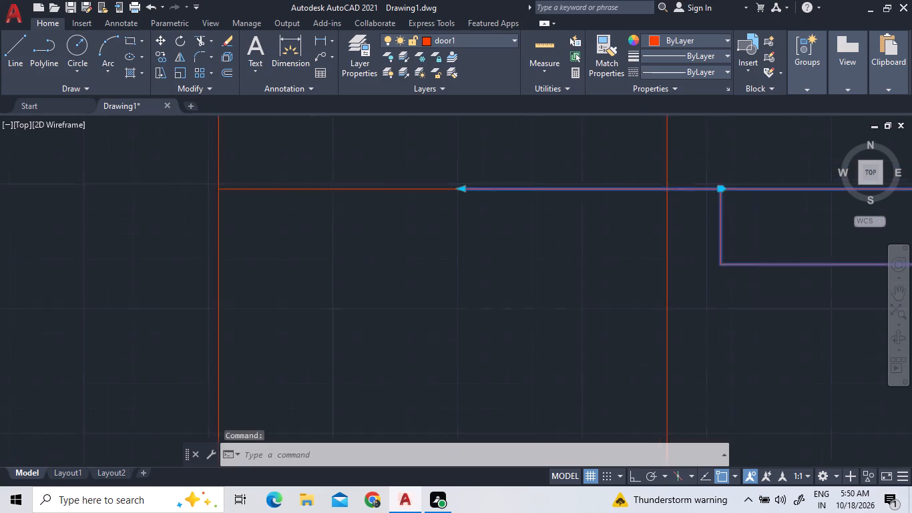
scroll(668, 192, "down", 4)
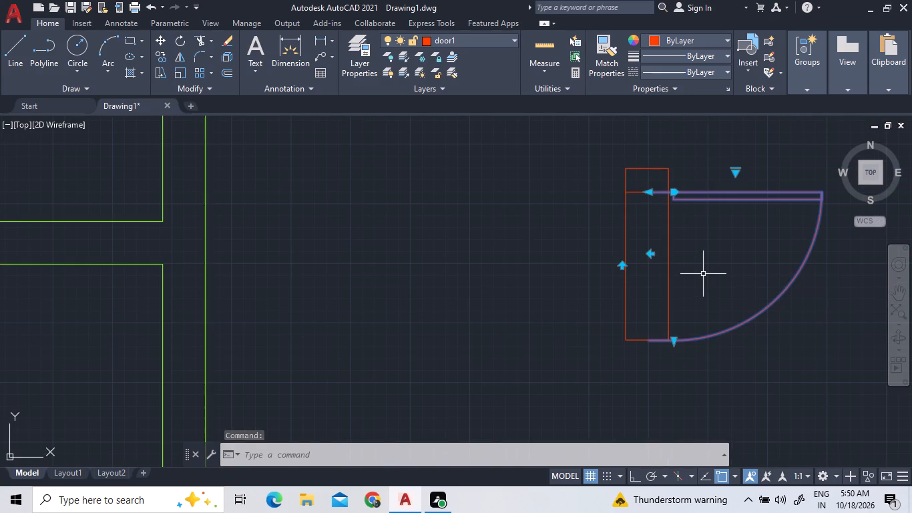
key("Escape")
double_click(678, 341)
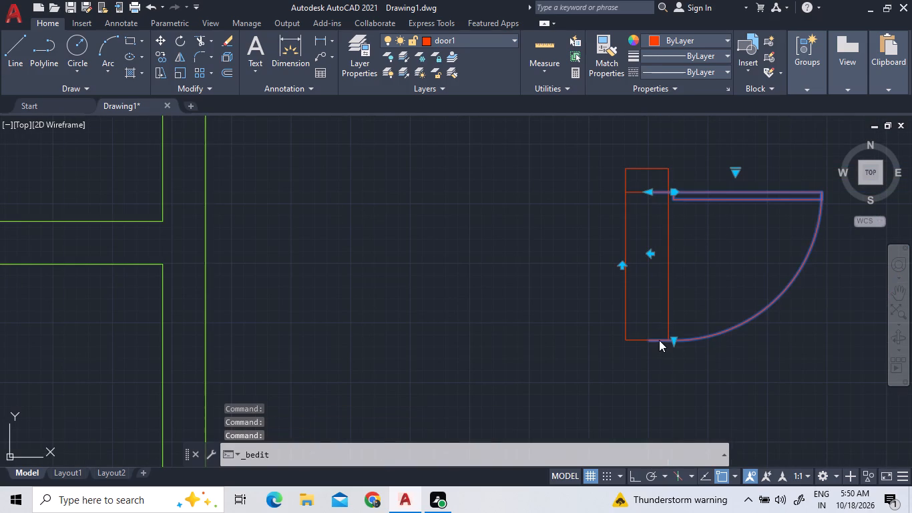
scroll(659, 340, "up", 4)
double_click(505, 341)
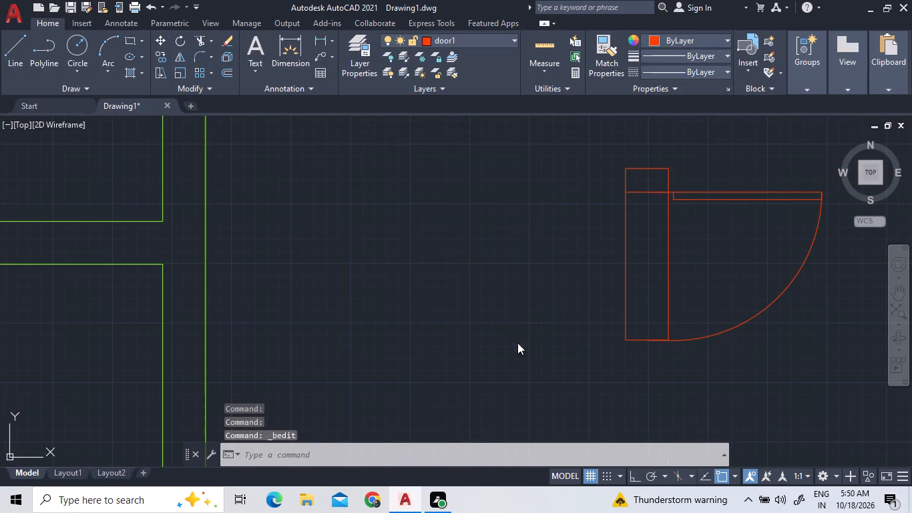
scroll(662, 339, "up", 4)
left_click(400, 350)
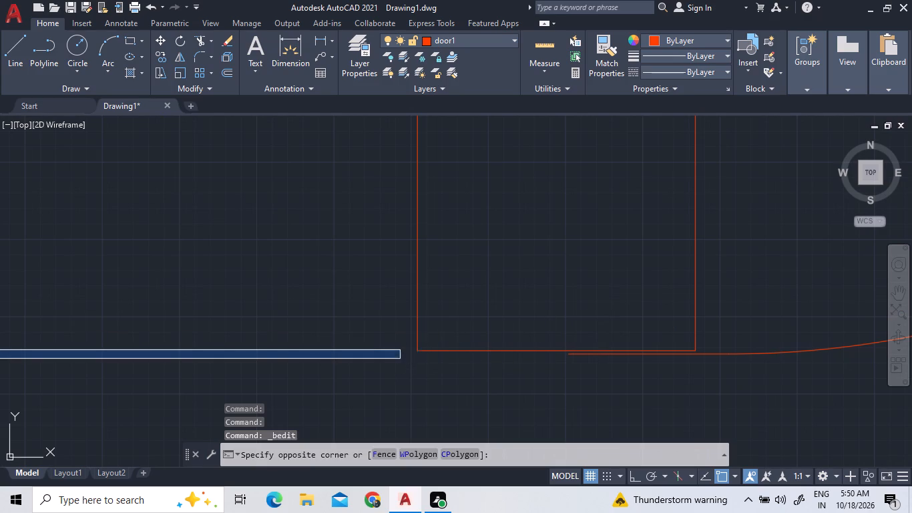
Move the door block slightly up so its lower jamb line meets the door rectangle's lower-right corner.
scroll(736, 400, "up", 2)
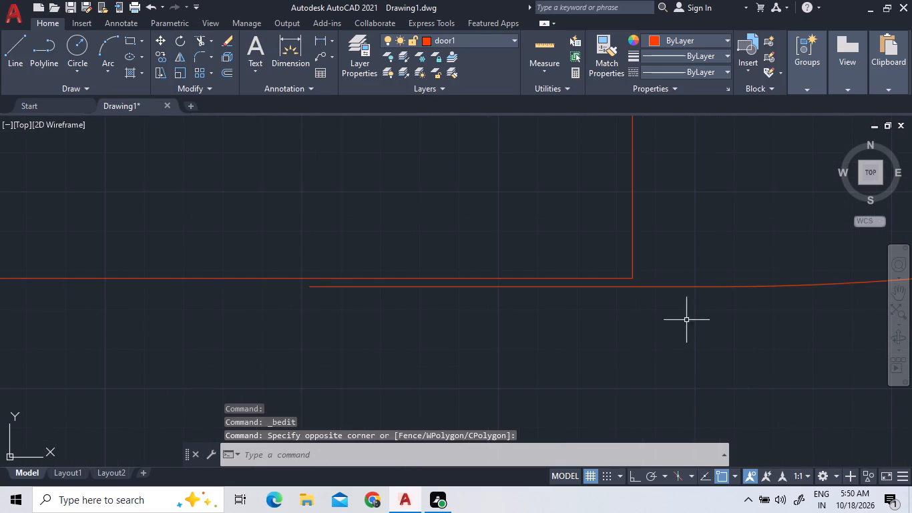
left_click(656, 288)
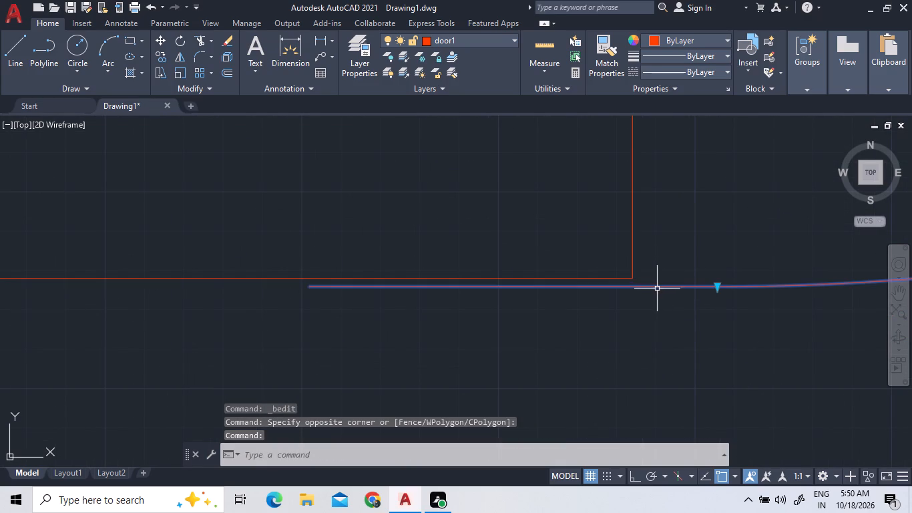
right_click(700, 216)
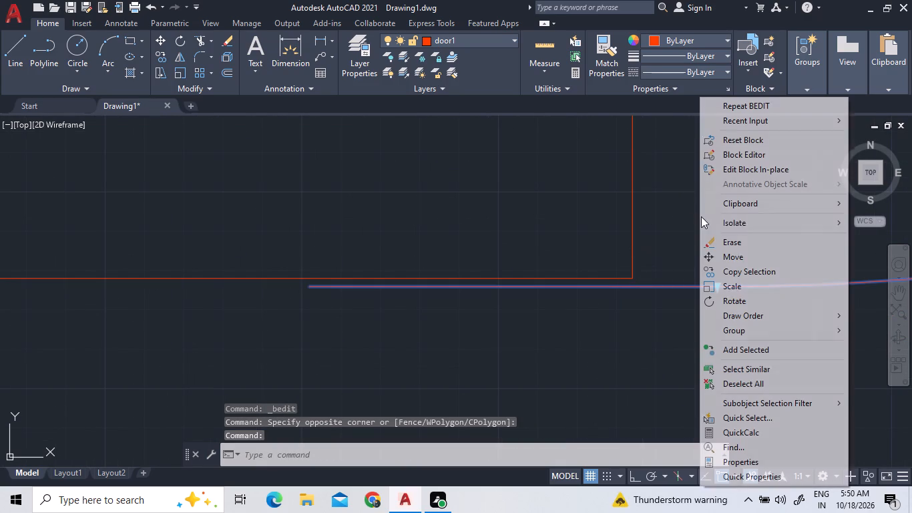
left_click(740, 262)
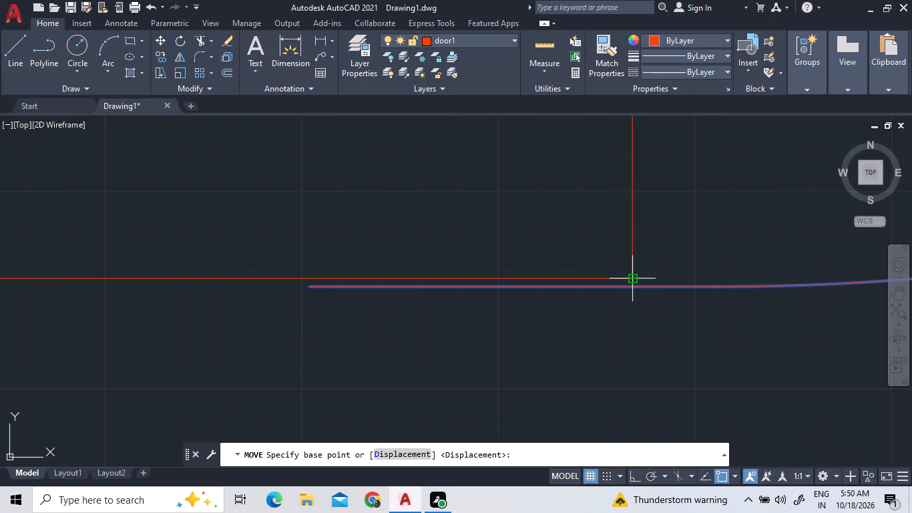
left_click(632, 288)
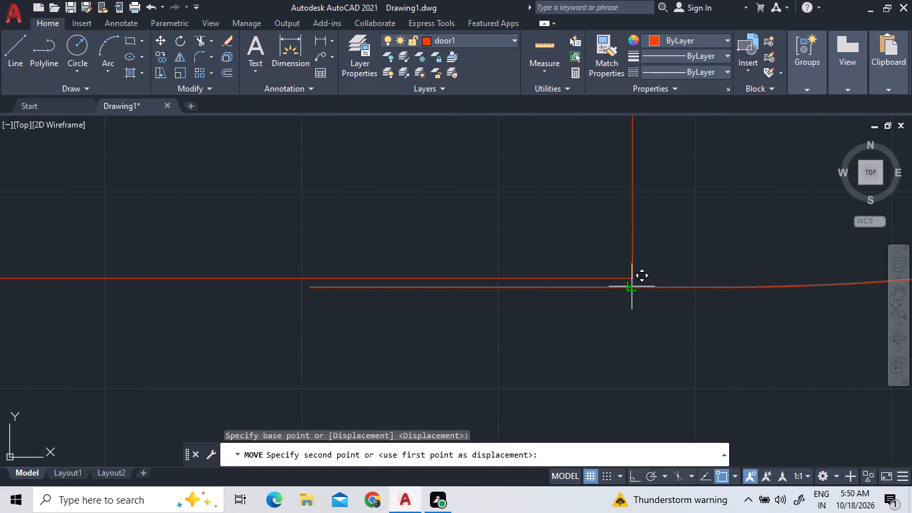
left_click(633, 278)
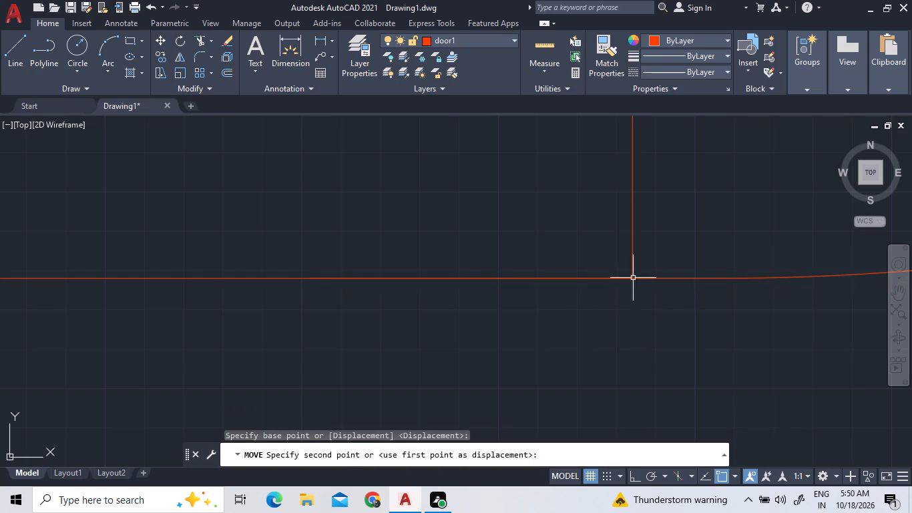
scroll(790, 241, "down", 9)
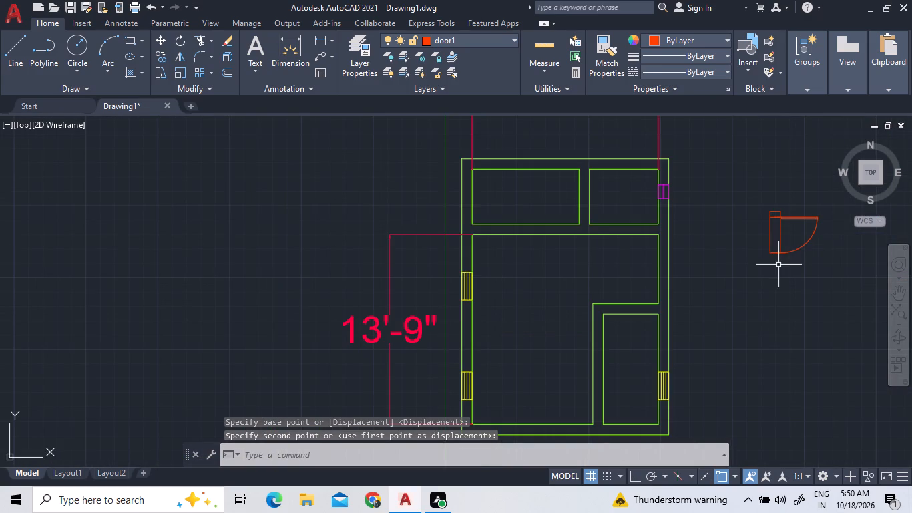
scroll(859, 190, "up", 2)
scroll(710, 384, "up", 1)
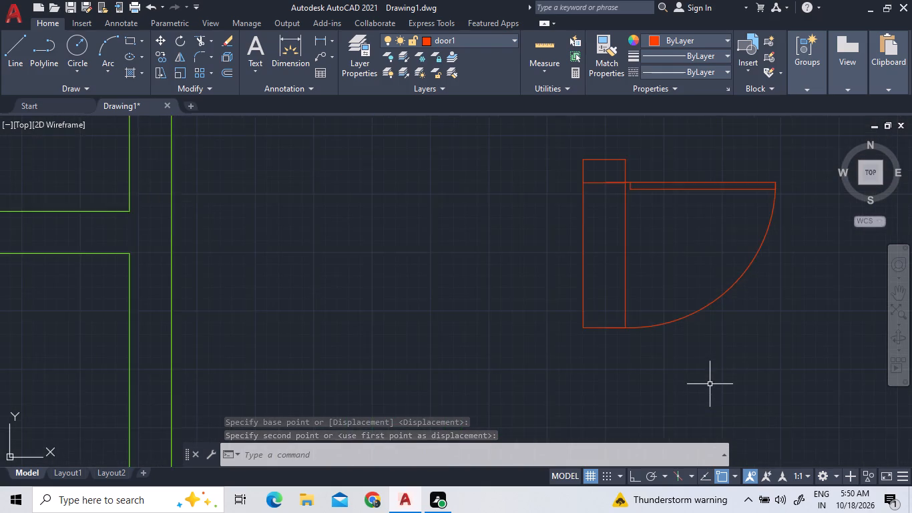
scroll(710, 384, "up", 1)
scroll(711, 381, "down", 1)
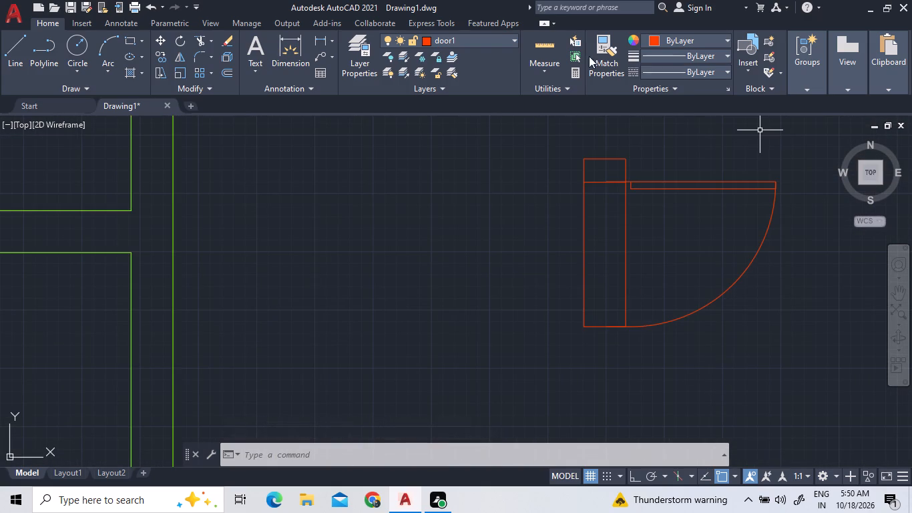
Measure the radius of the door block's swing arc with the quick measure tool.
left_click(553, 42)
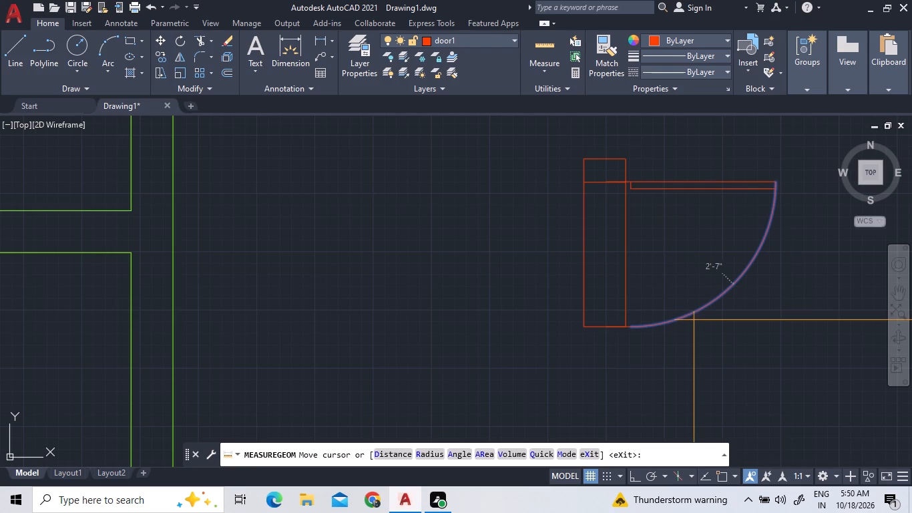
key("Escape")
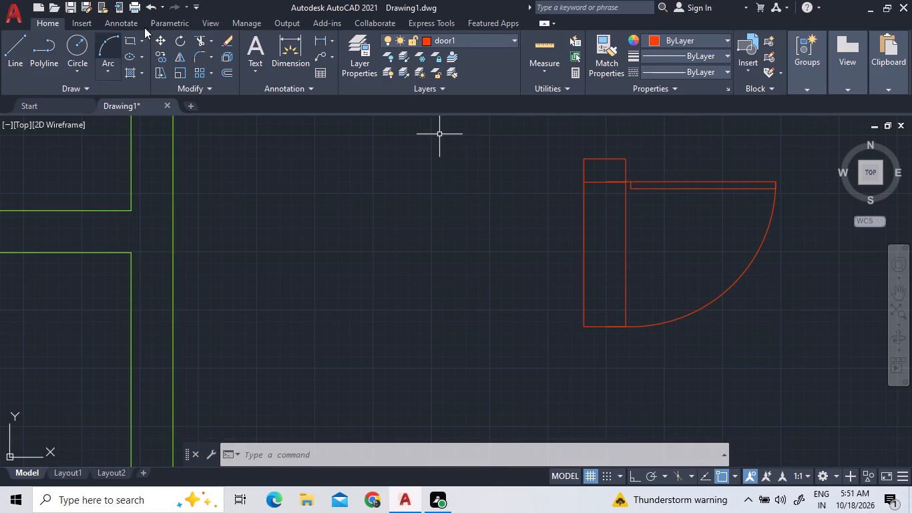
Mirror the door block about the vertical line through its upper and lower jamb-line ends, keeping the source object.
left_click(181, 54)
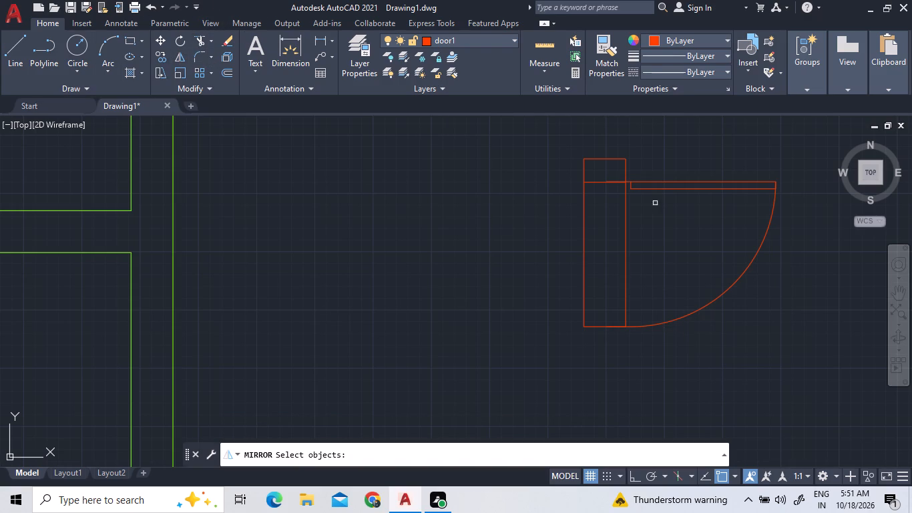
double_click(638, 325)
right_click(652, 302)
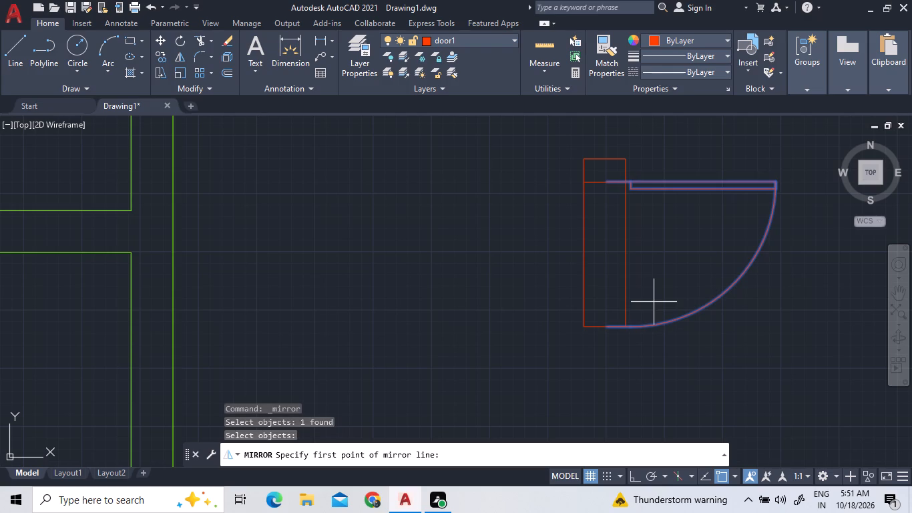
left_click(612, 184)
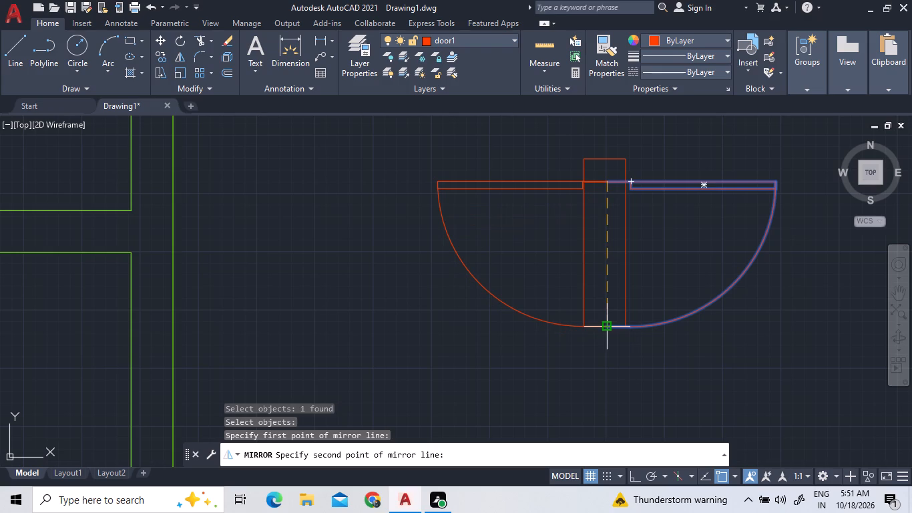
left_click(608, 327)
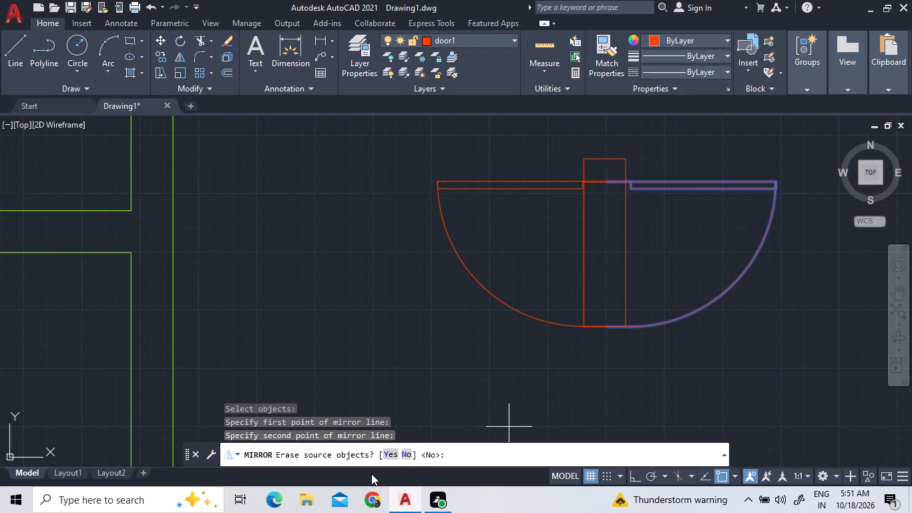
left_click(410, 449)
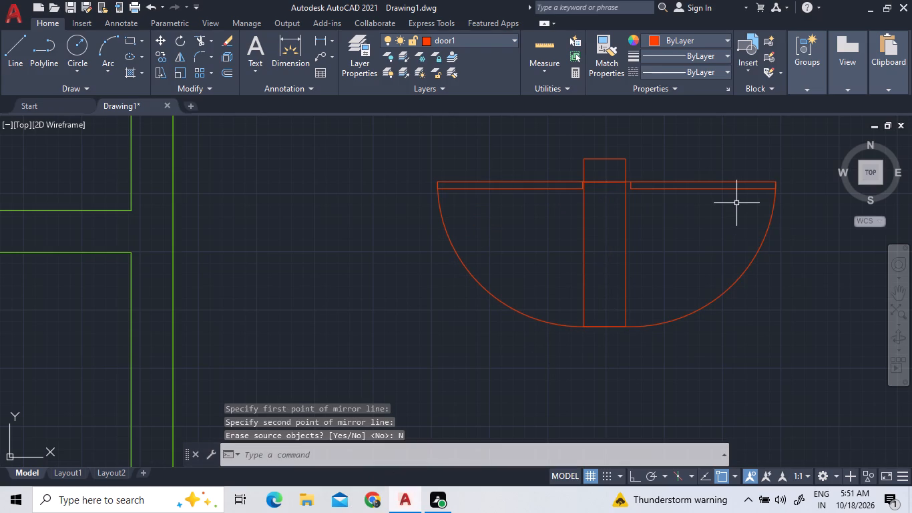
Erase the original door block on the right side of the door rectangle.
triple_click(734, 193)
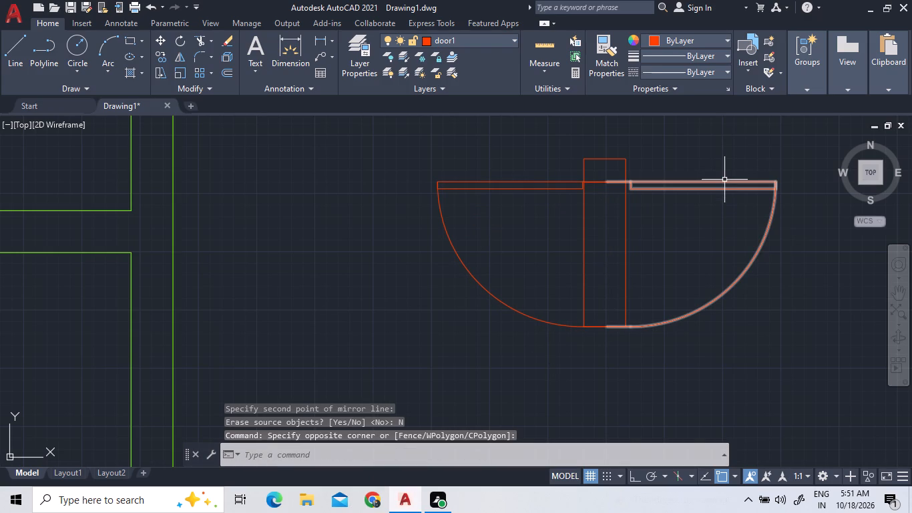
key("Delete")
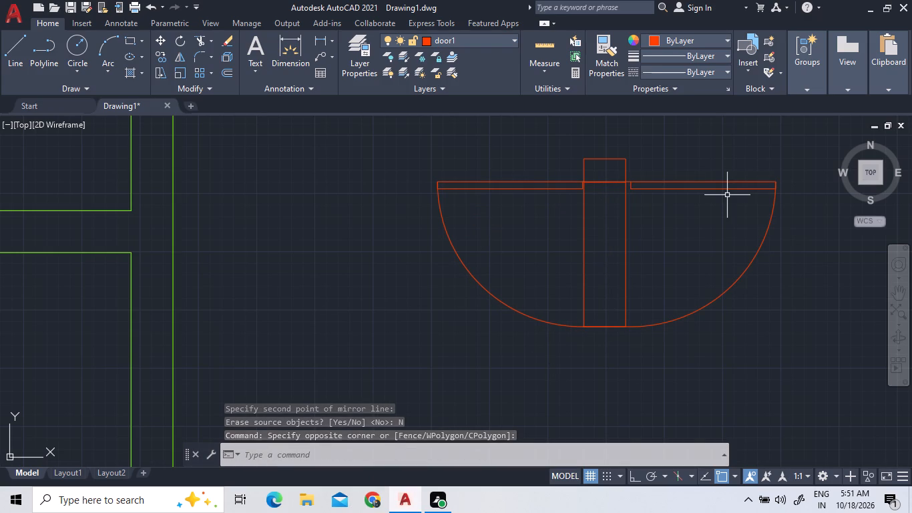
left_click(727, 195)
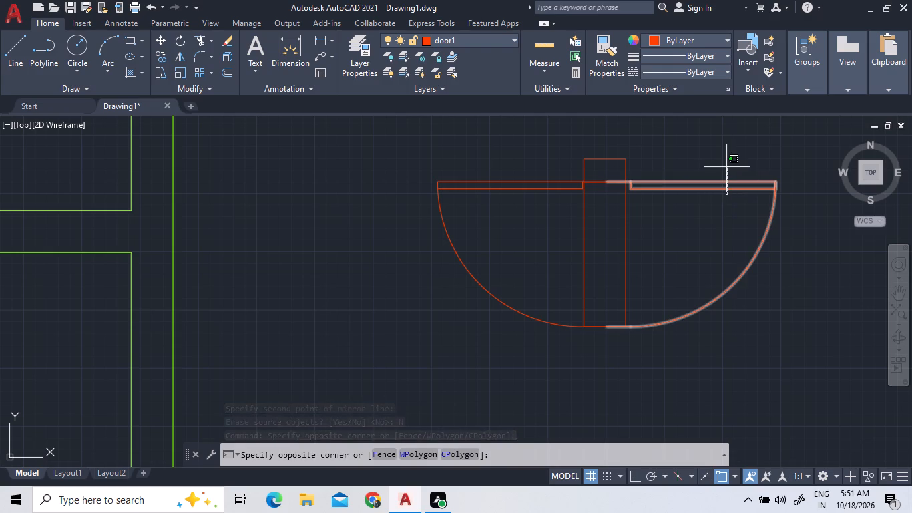
double_click(726, 167)
key("Delete")
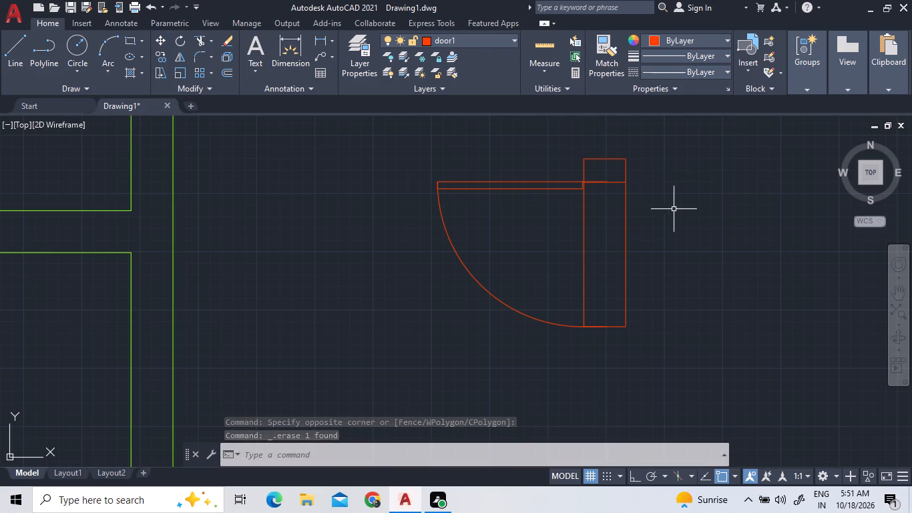
Move the door rectangles and mirrored door block by their top-edge midpoint into the right outer wall, just below the main room's upper-right corner.
scroll(692, 226, "down", 3)
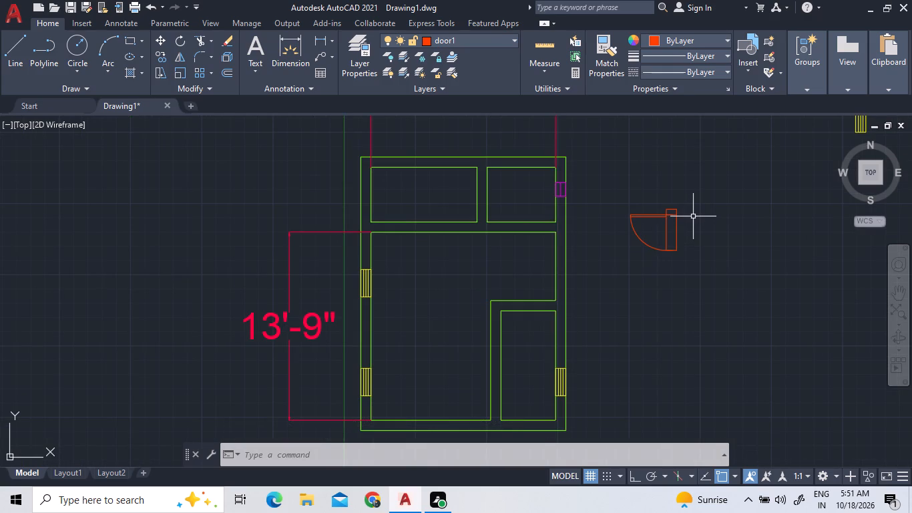
scroll(682, 240, "up", 2)
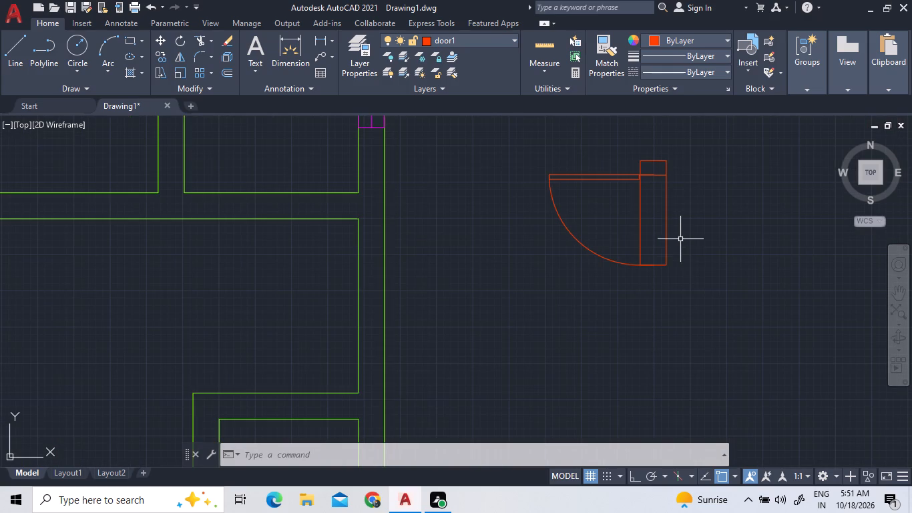
left_click(695, 281)
double_click(516, 152)
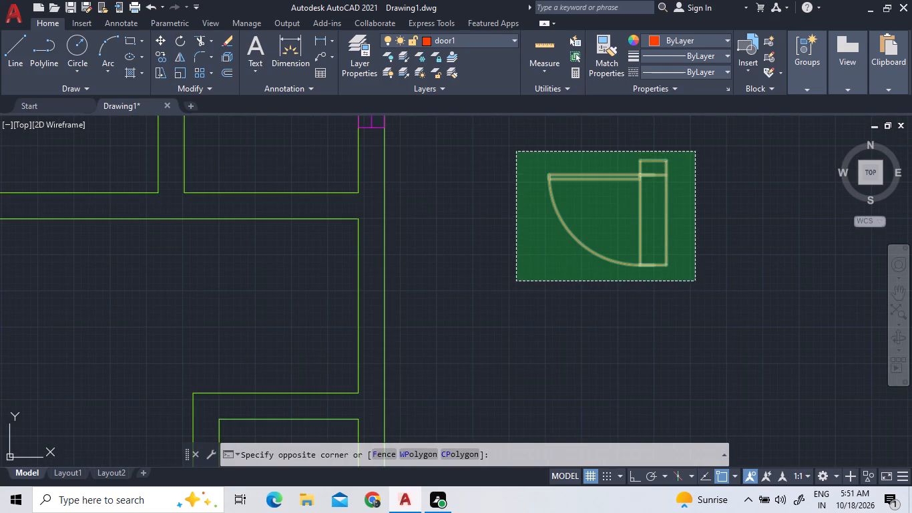
right_click(528, 164)
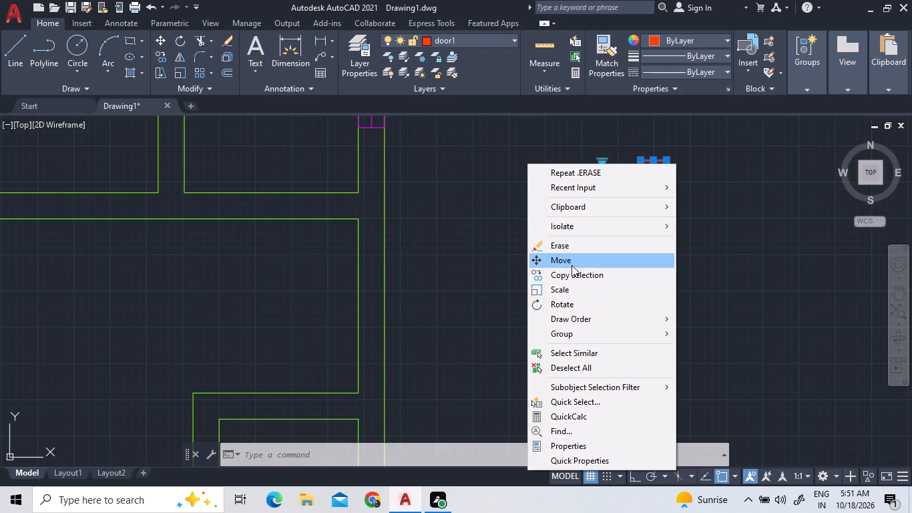
left_click(571, 263)
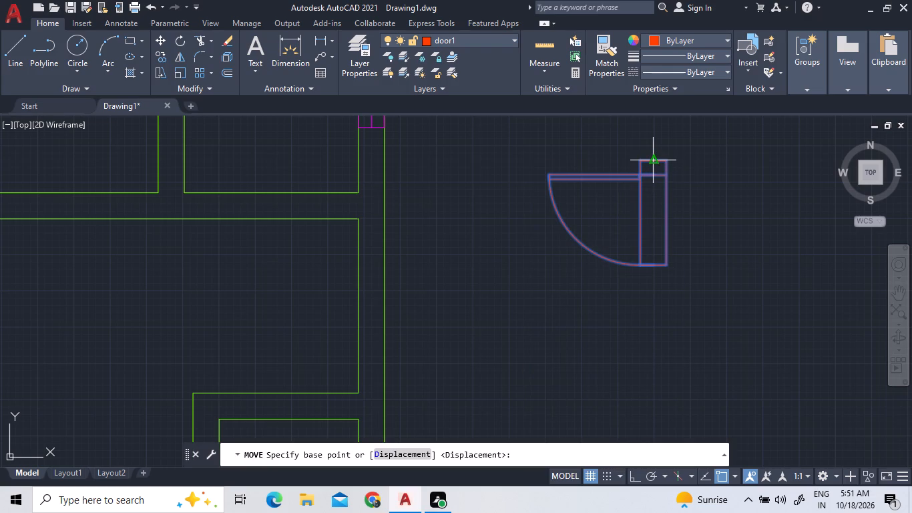
left_click(657, 159)
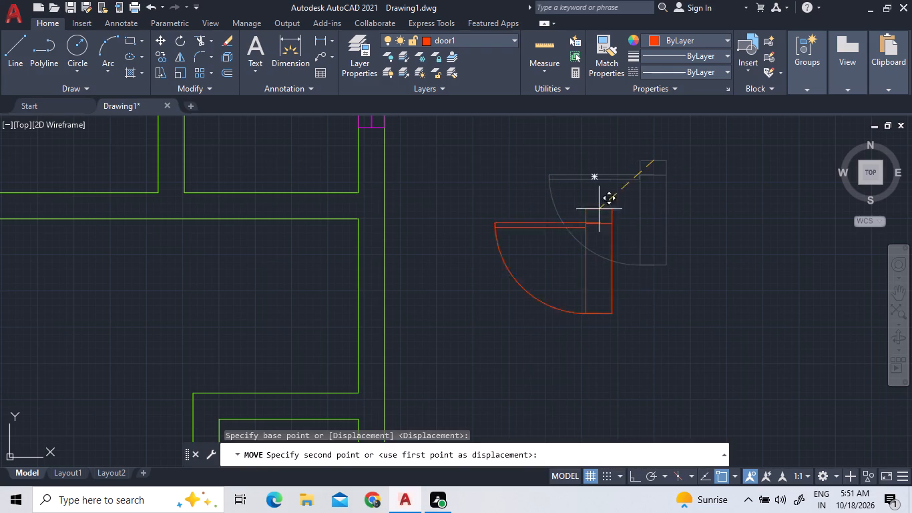
scroll(392, 252, "up", 3)
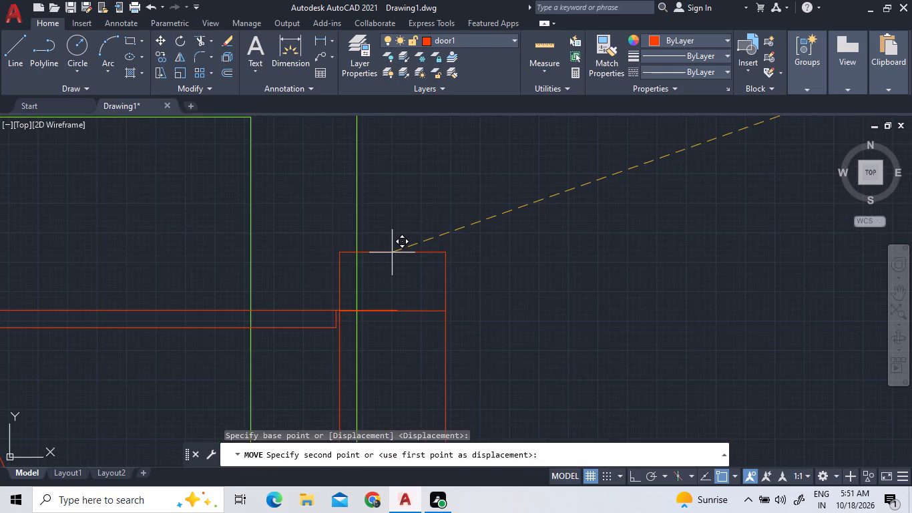
scroll(392, 251, "down", 4)
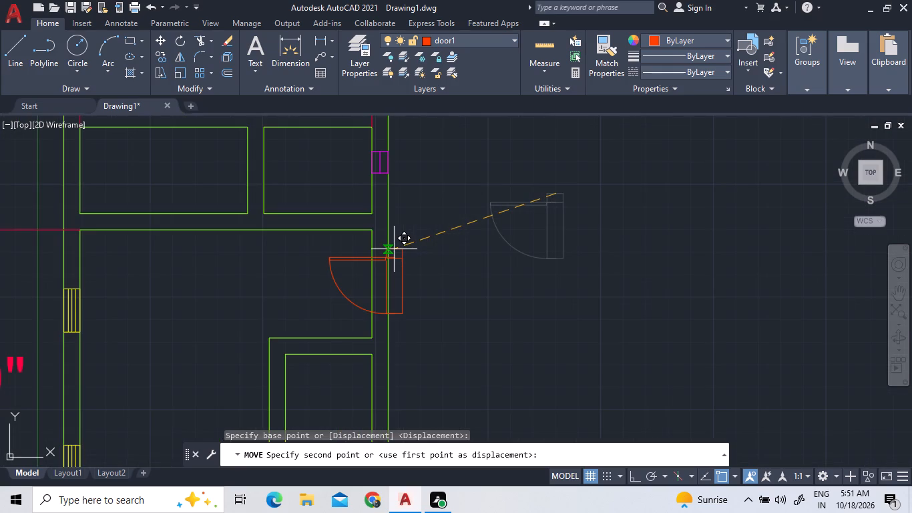
scroll(395, 248, "up", 1)
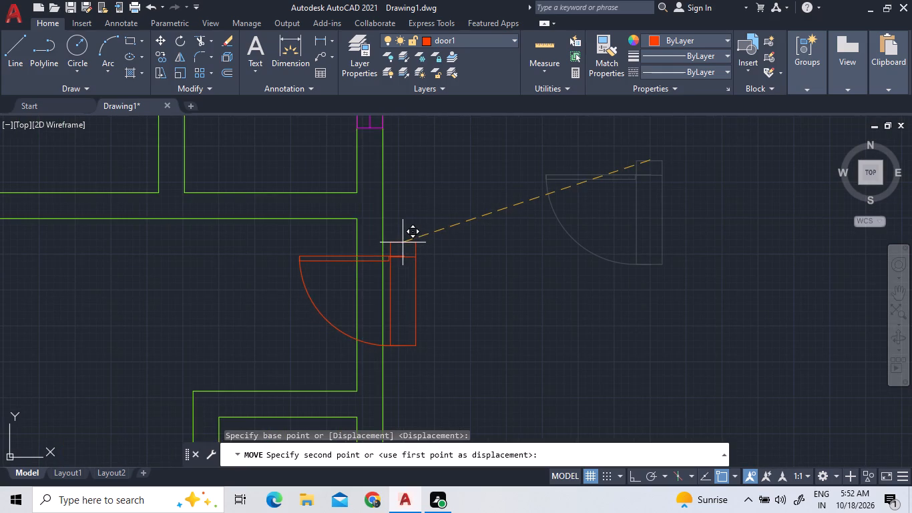
scroll(413, 235, "up", 1)
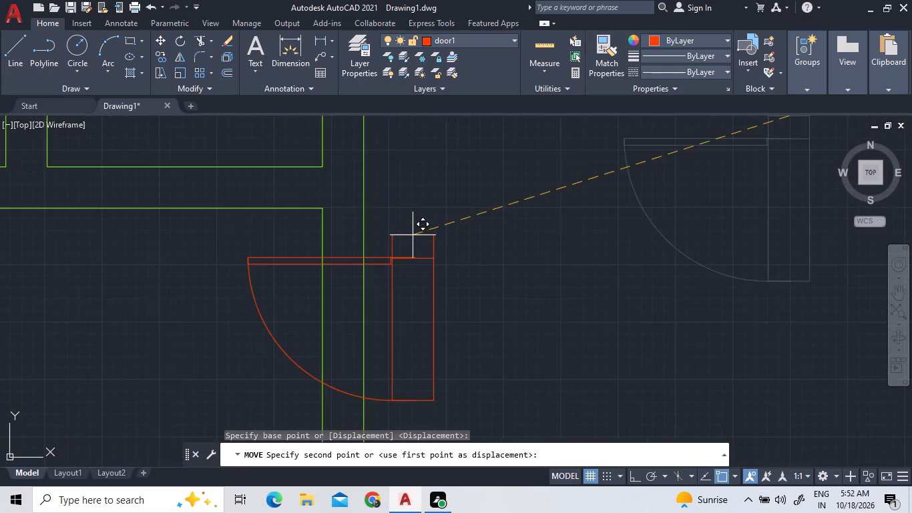
scroll(413, 235, "up", 1)
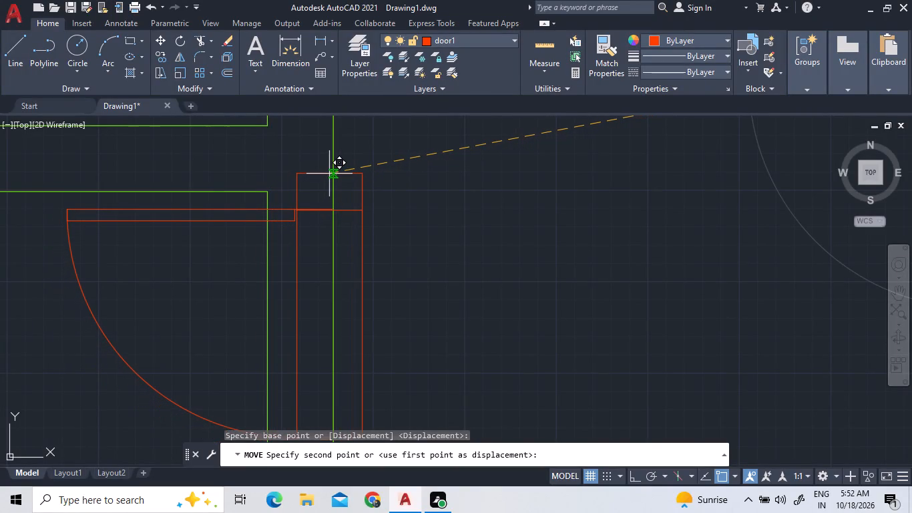
scroll(335, 176, "up", 2)
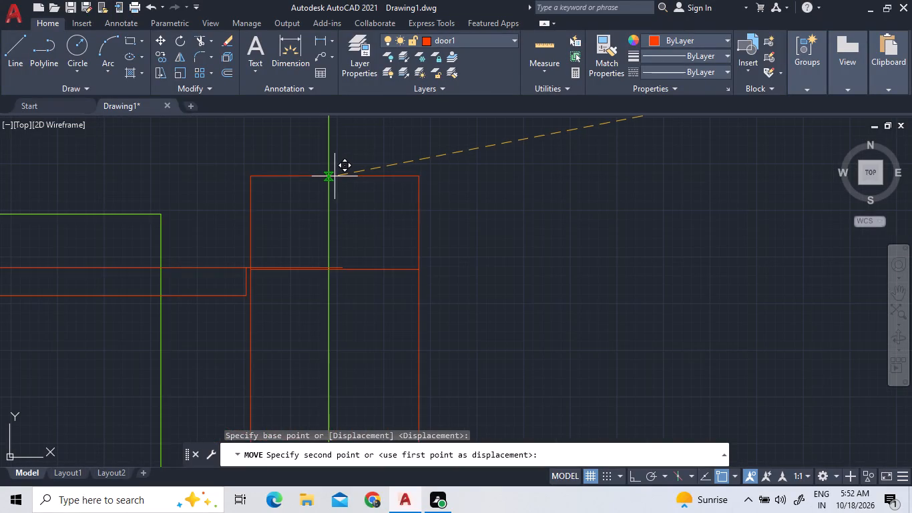
scroll(334, 176, "up", 1)
scroll(320, 202, "down", 3)
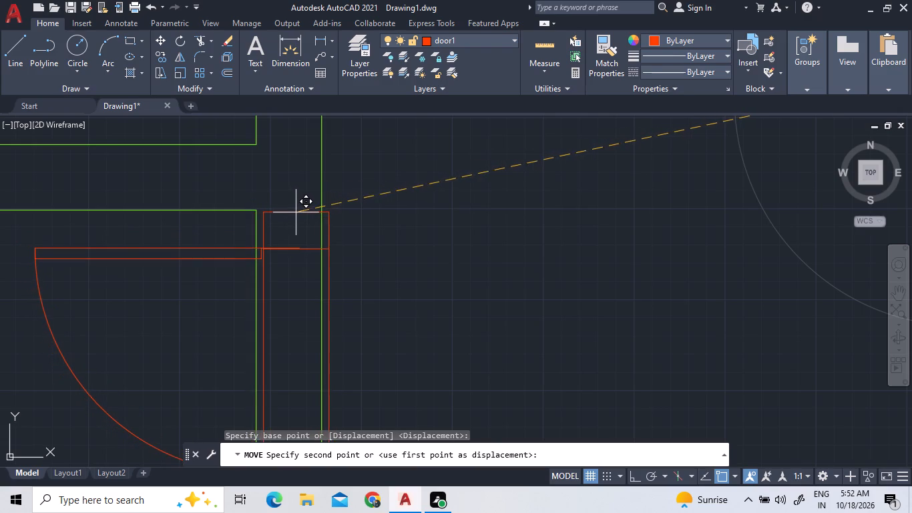
left_click(287, 217)
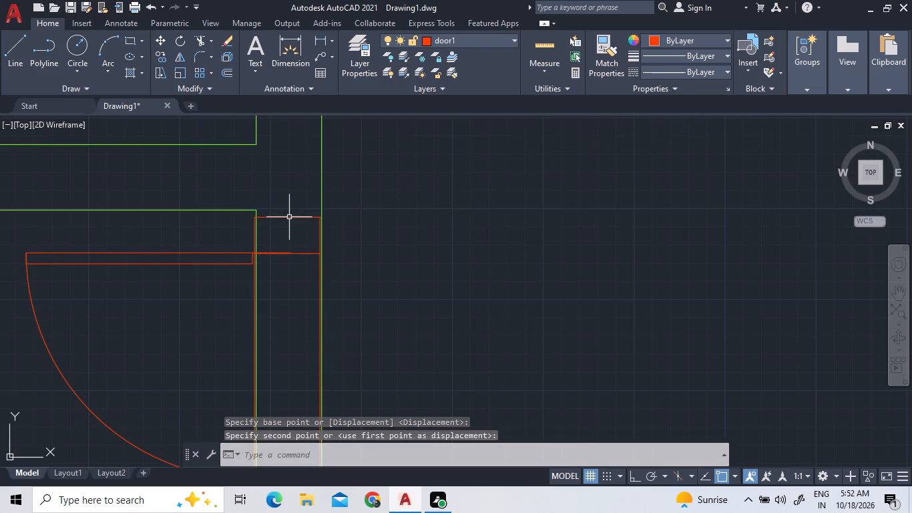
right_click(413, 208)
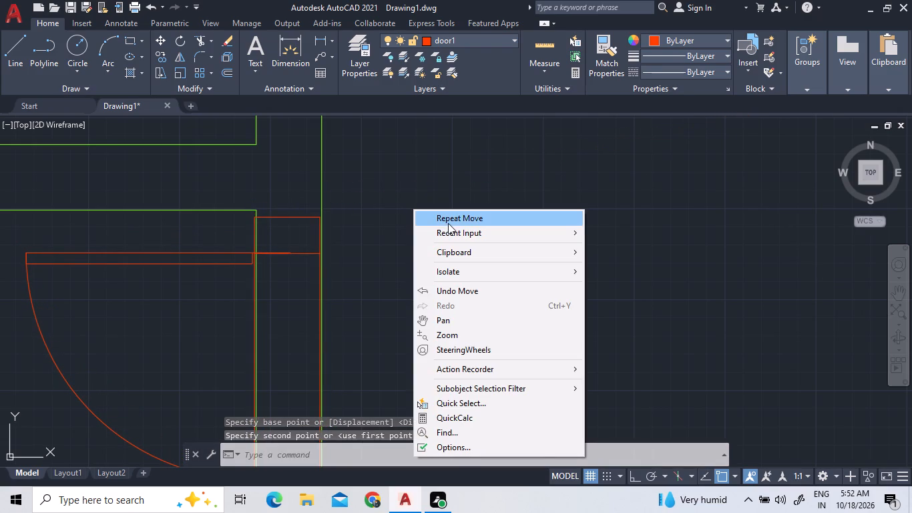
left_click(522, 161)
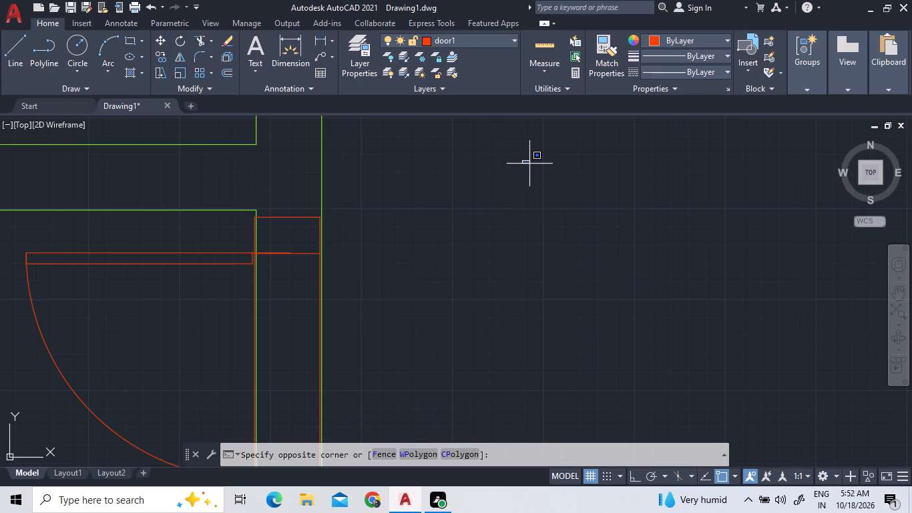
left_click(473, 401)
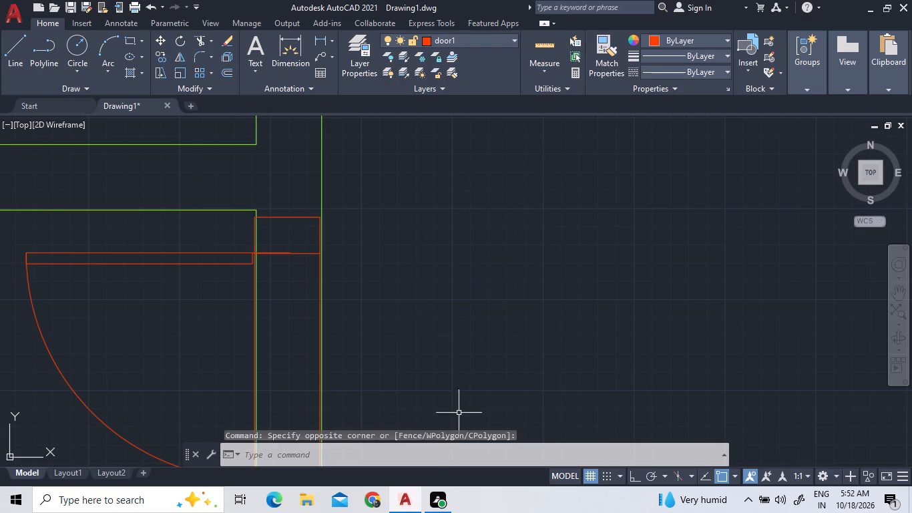
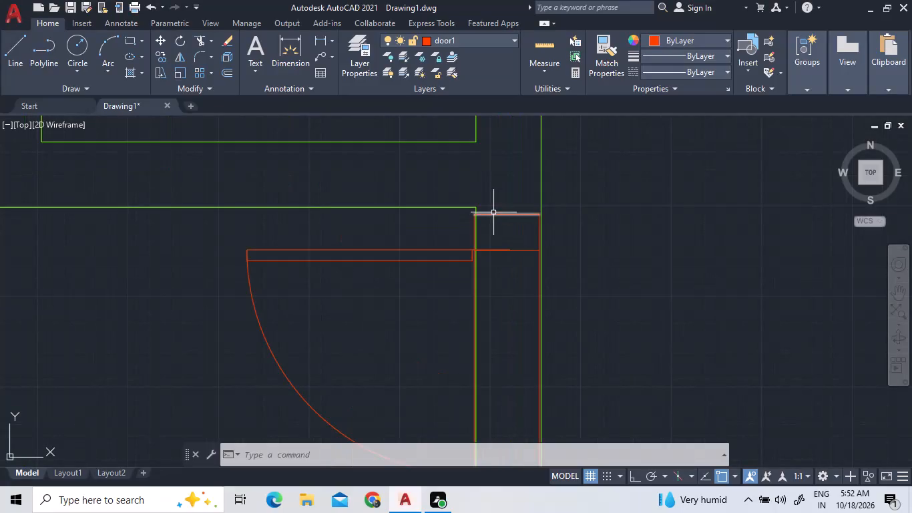
Move the mirrored door block by the outer end of its upper jamb line onto the left end of the horizontal line inside the door rectangle.
scroll(493, 211, "up", 2)
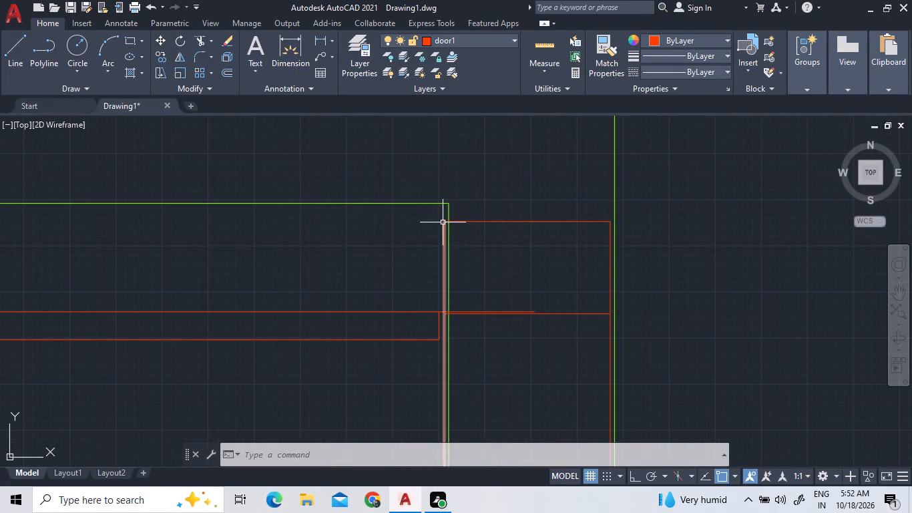
left_click(423, 357)
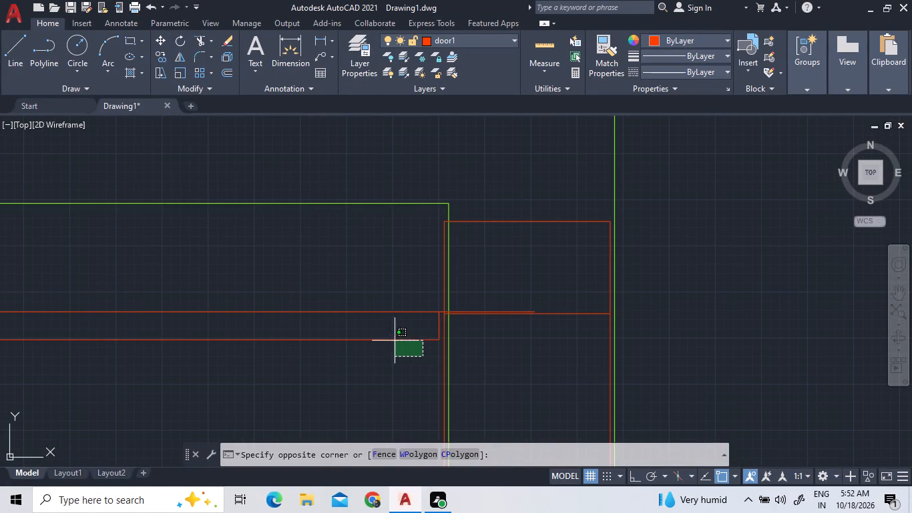
left_click(348, 351)
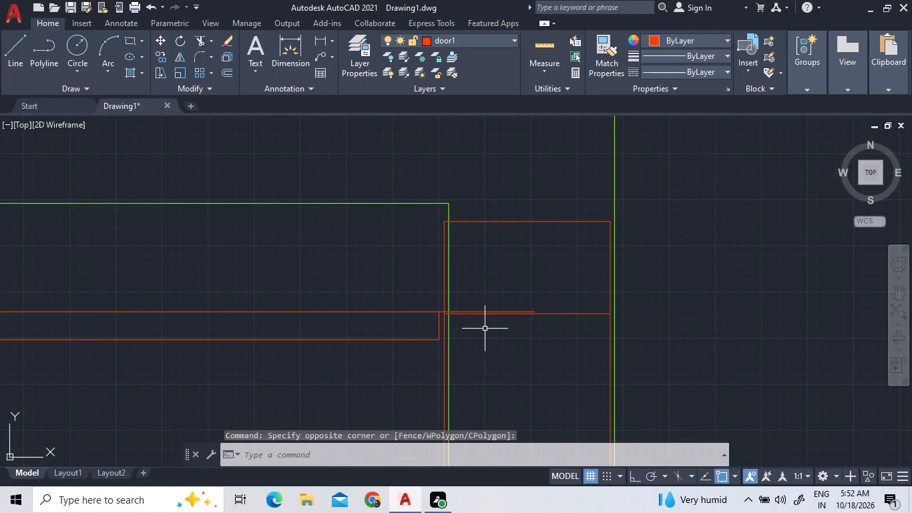
scroll(490, 323, "up", 3)
left_click(514, 280)
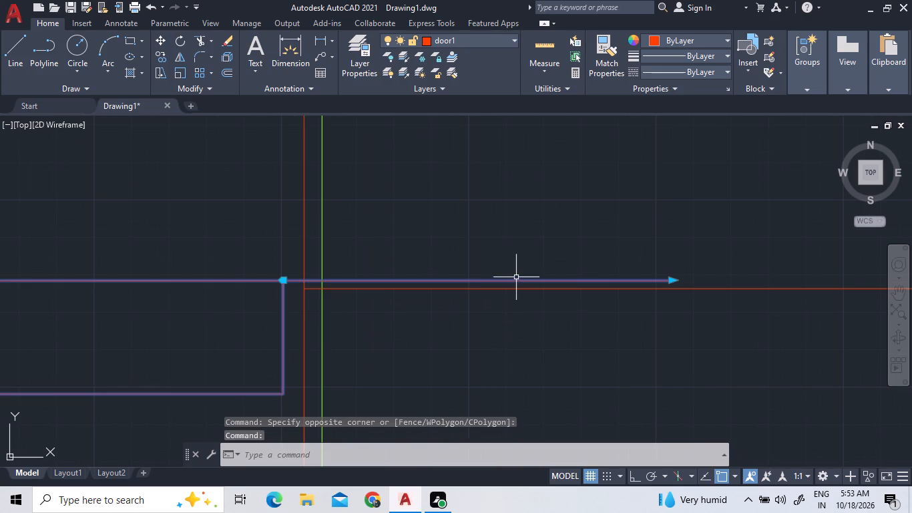
right_click(516, 277)
left_click(561, 256)
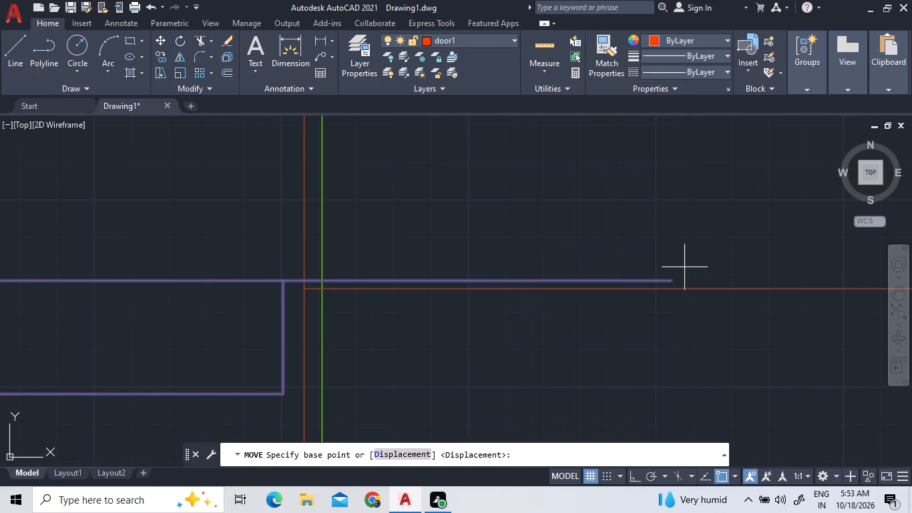
left_click(675, 280)
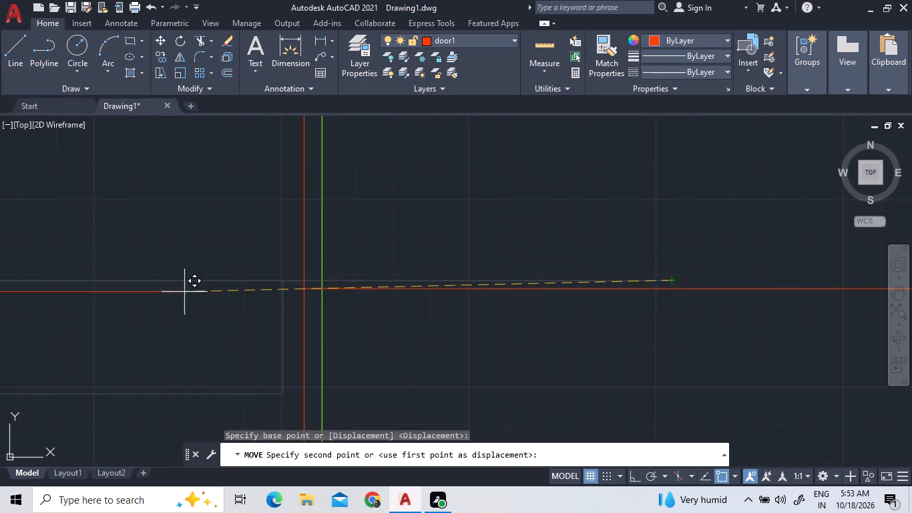
triple_click(306, 288)
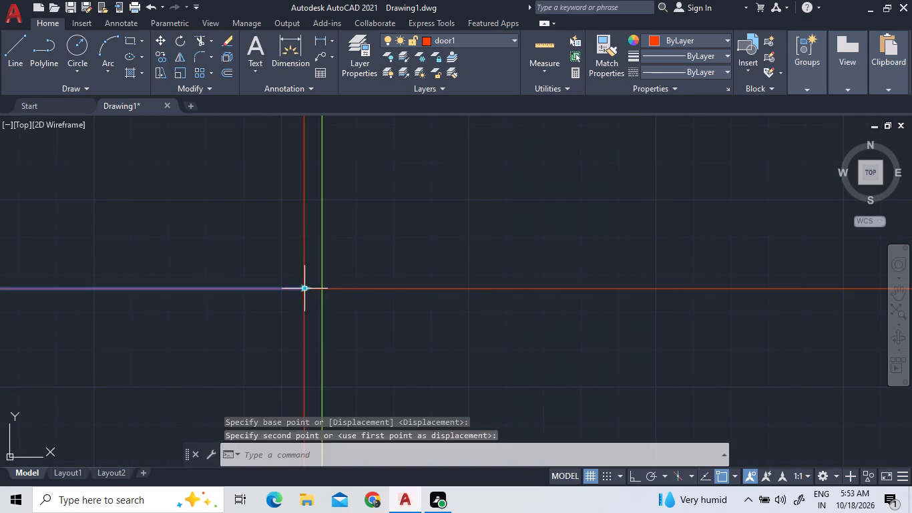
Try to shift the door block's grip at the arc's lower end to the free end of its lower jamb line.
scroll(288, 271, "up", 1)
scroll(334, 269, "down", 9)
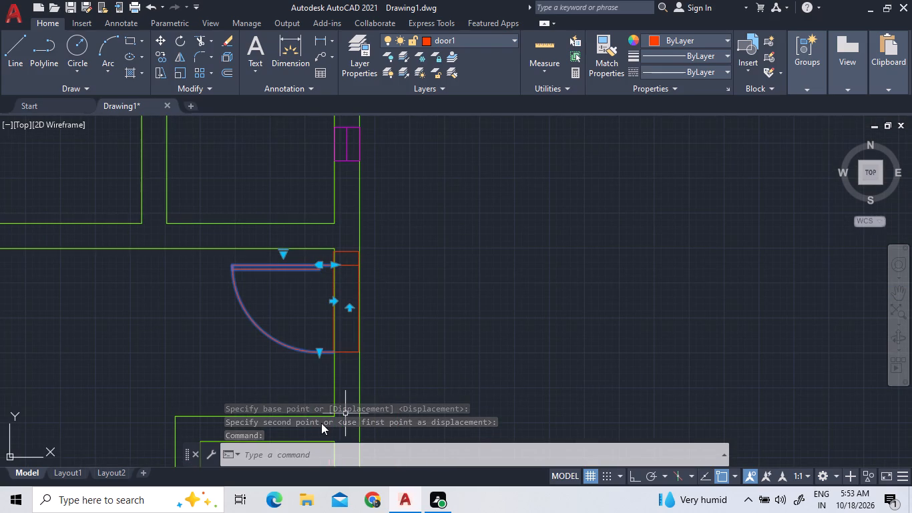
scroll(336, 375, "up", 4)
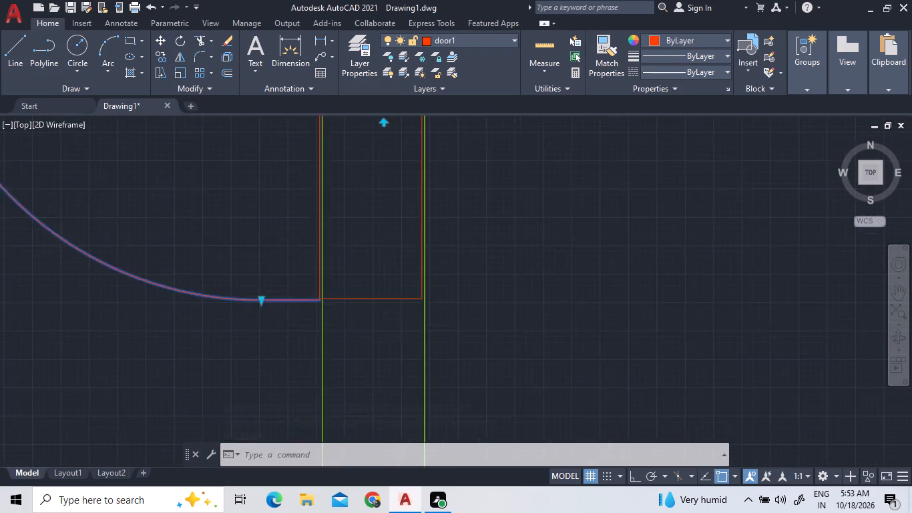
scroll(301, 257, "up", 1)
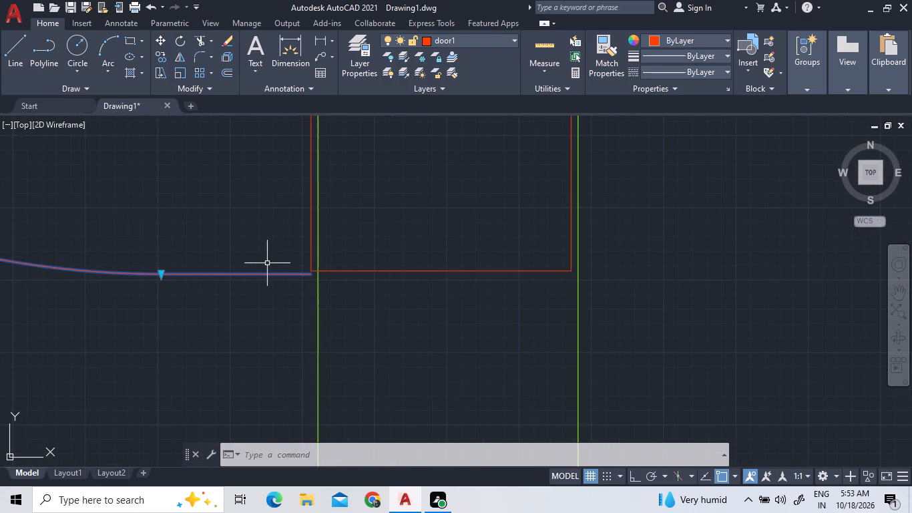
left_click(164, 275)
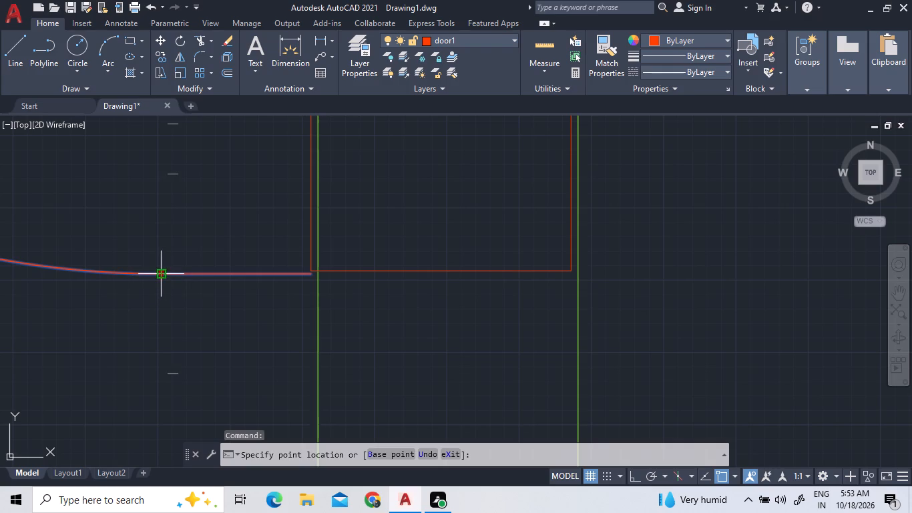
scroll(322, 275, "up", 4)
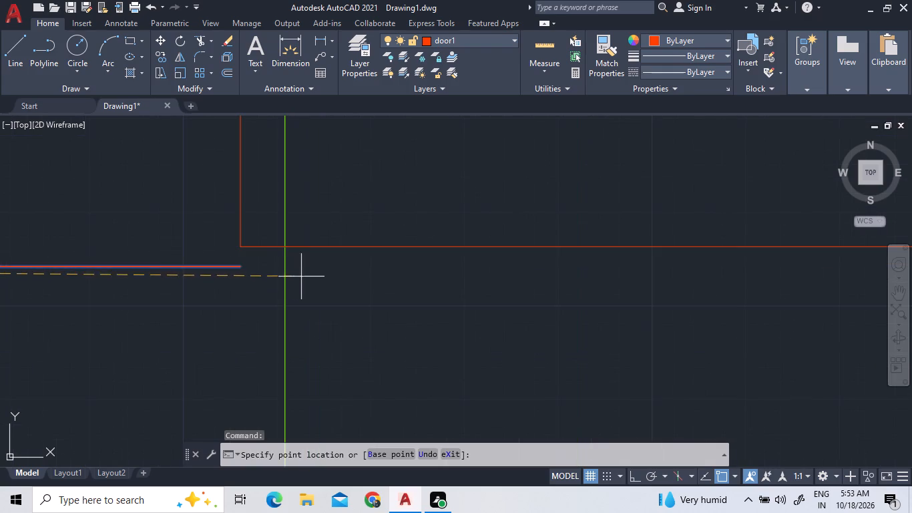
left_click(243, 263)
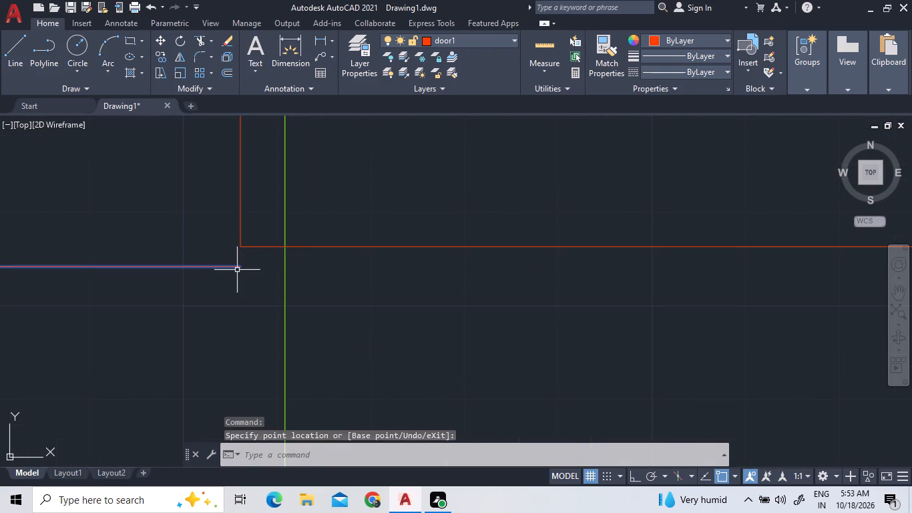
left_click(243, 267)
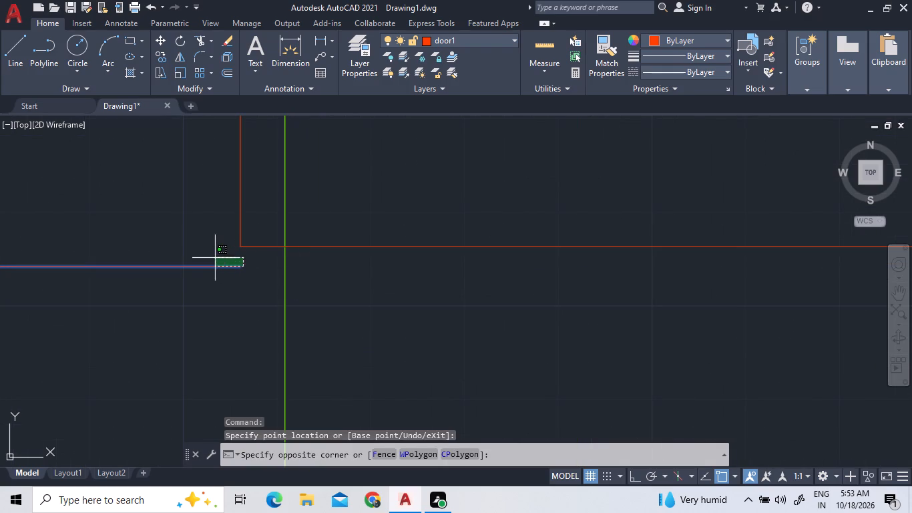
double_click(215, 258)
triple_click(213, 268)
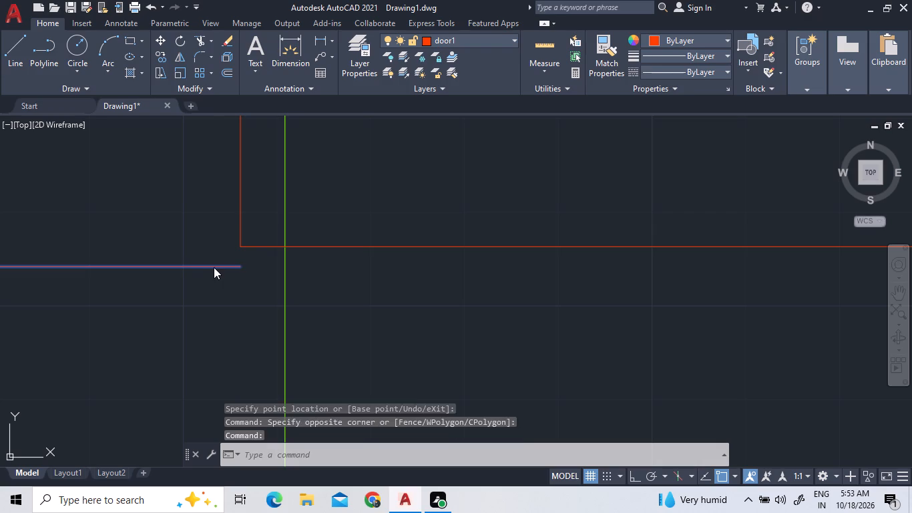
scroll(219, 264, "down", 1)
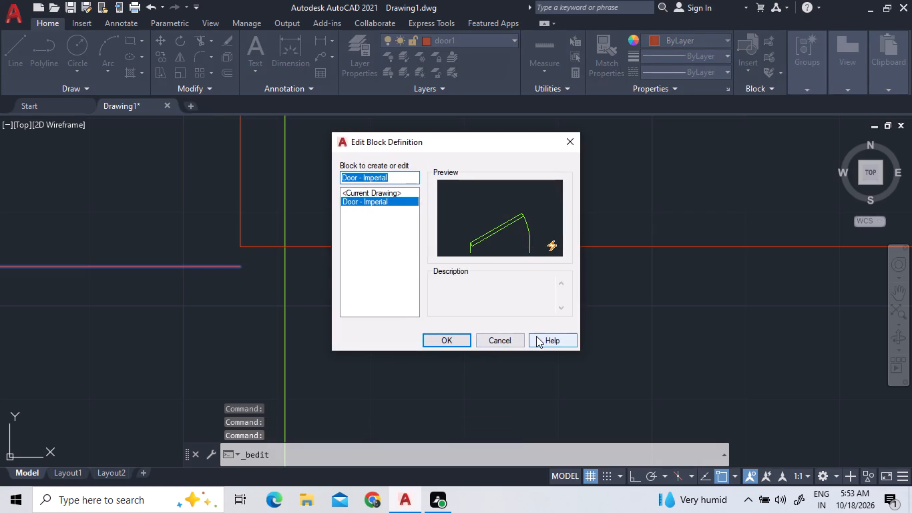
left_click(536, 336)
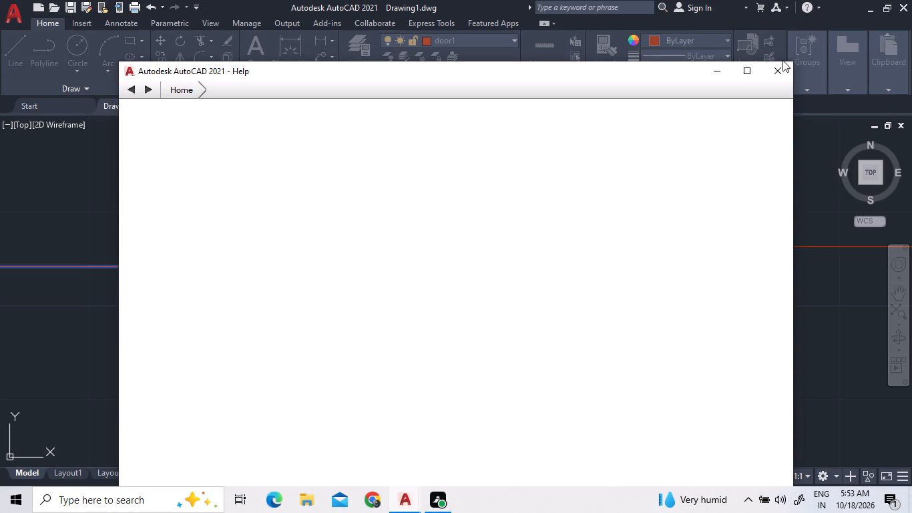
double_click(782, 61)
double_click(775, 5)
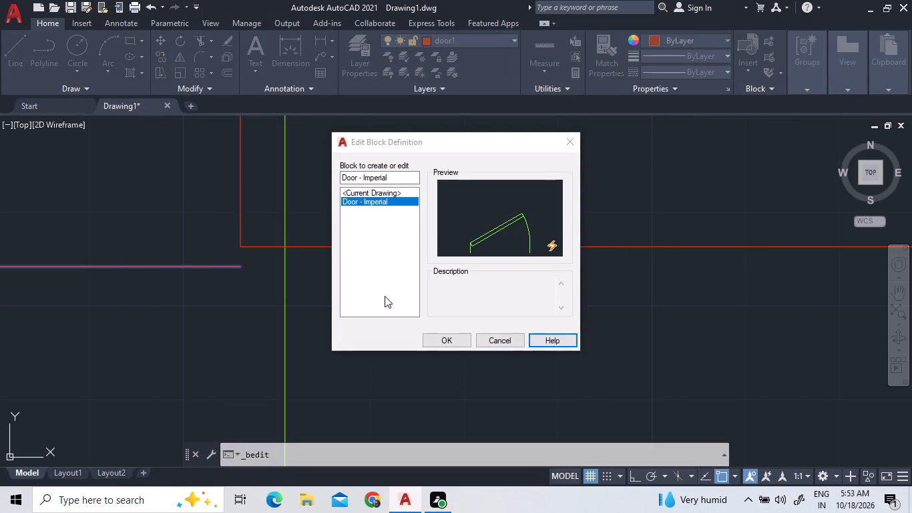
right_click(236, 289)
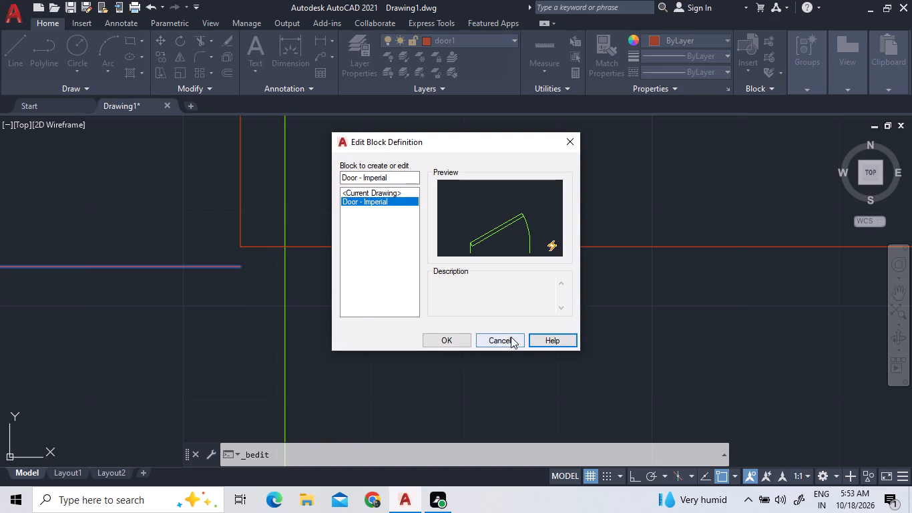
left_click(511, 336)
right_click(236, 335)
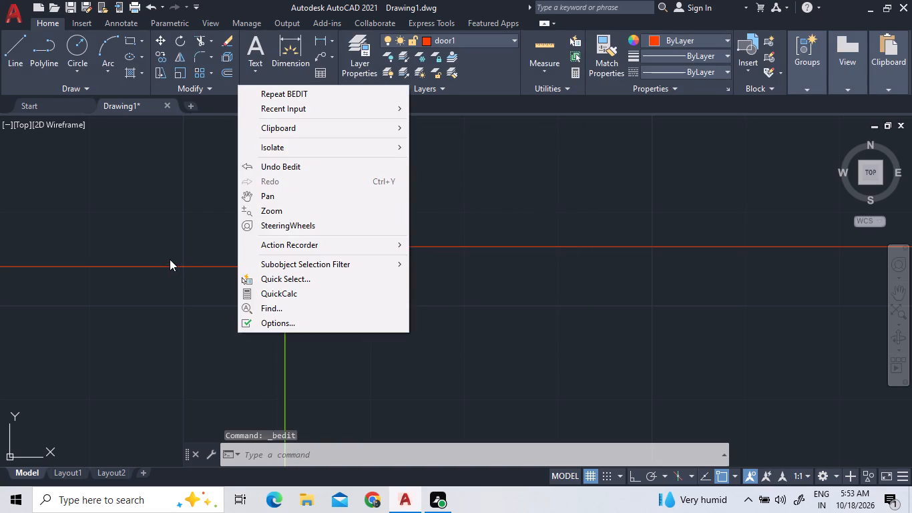
Move the door block by the free end of its lower jamb line onto the door rectangle's lower-left corner.
left_click(170, 263)
left_click(166, 267)
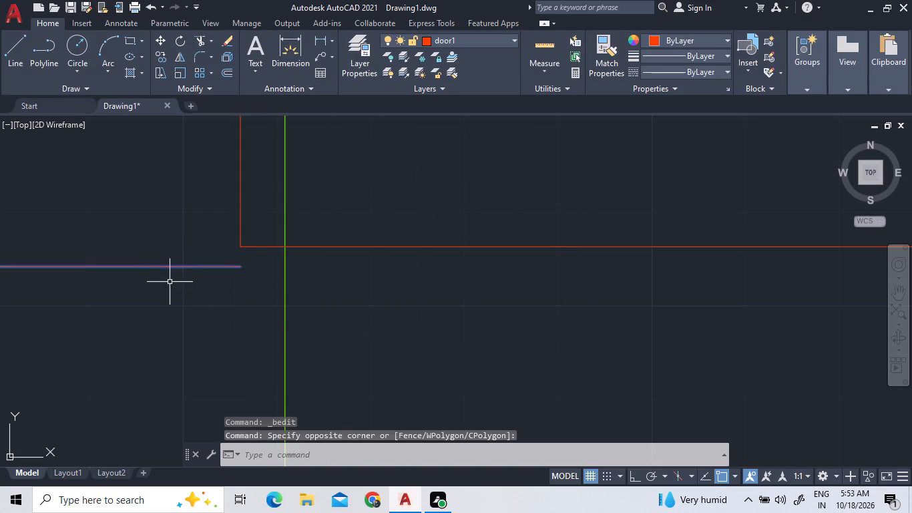
right_click(168, 291)
left_click(204, 261)
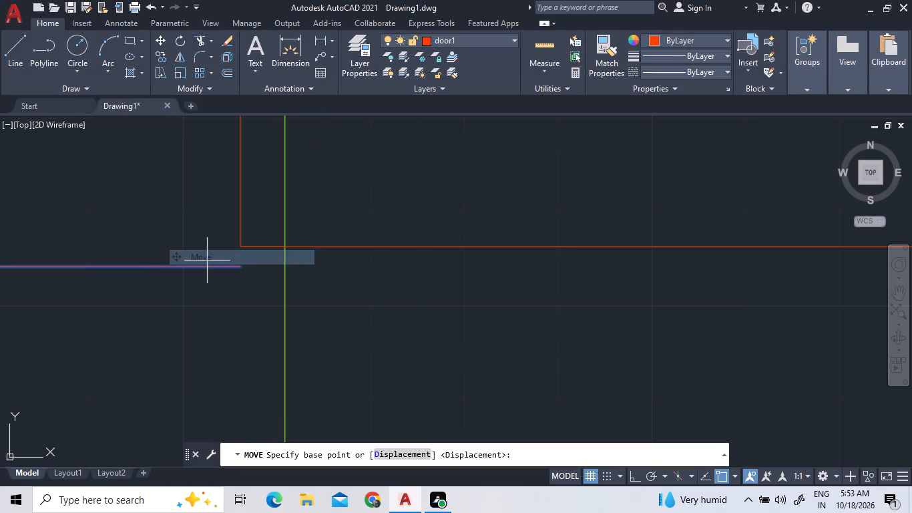
left_click(240, 267)
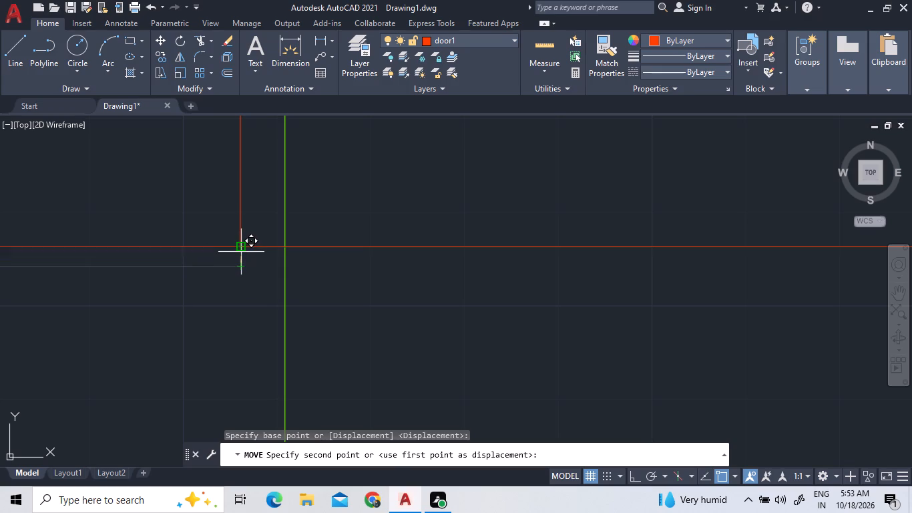
scroll(244, 246, "up", 4)
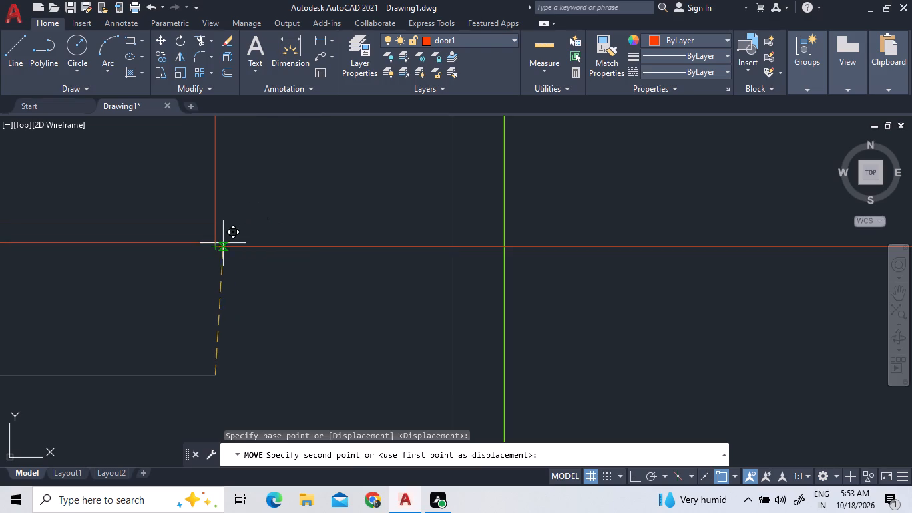
left_click_drag(214, 246, 232, 261)
Move the horizontal line inside the door rectangle by its left endpoint onto the end of the door block's upper jamb line.
scroll(254, 326, "down", 3)
scroll(254, 407, "down", 3)
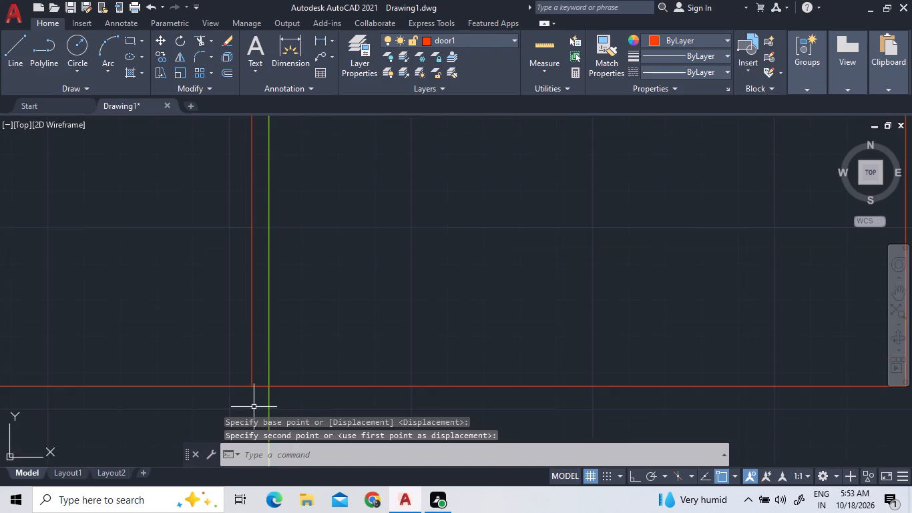
scroll(256, 402, "down", 6)
scroll(260, 240, "up", 2)
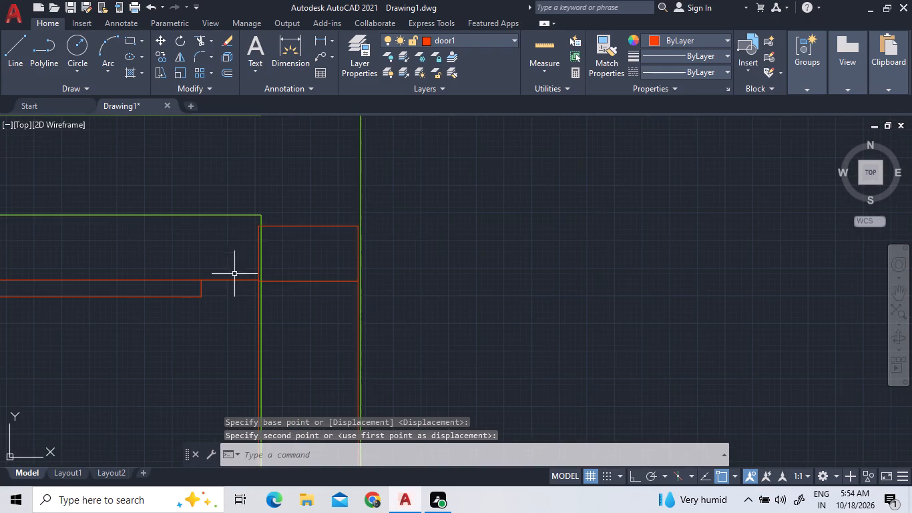
scroll(247, 289, "up", 3)
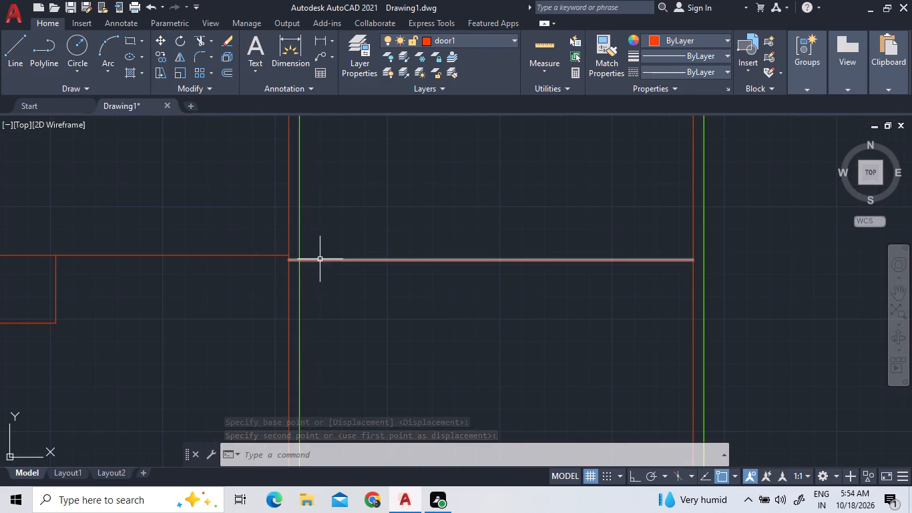
left_click(320, 259)
right_click(322, 259)
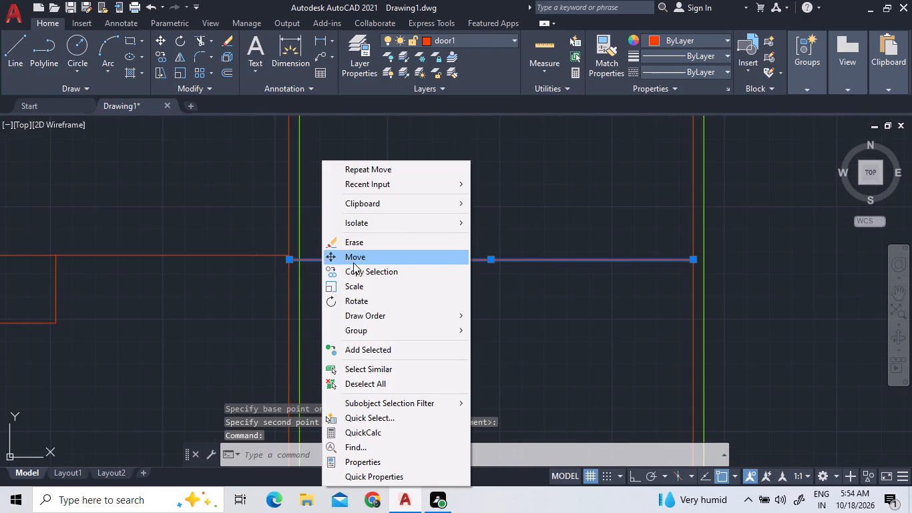
left_click(350, 259)
scroll(268, 254, "up", 3)
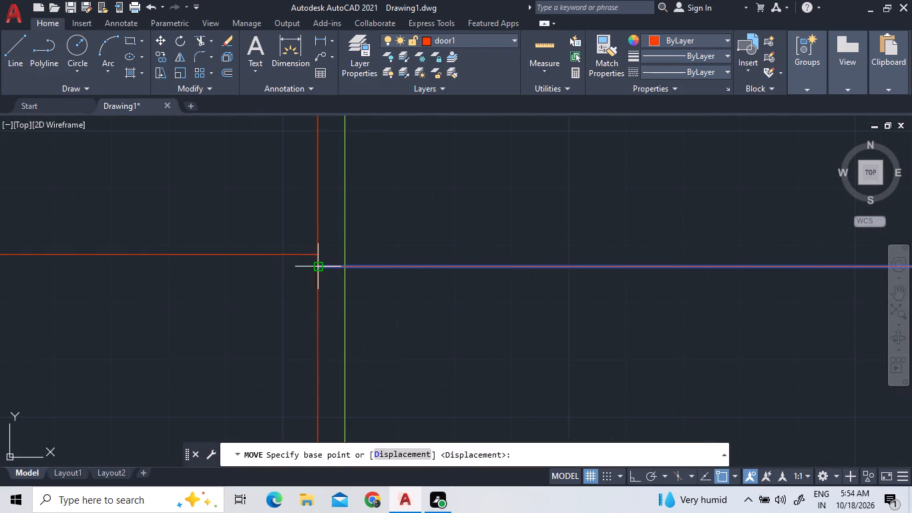
double_click(314, 266)
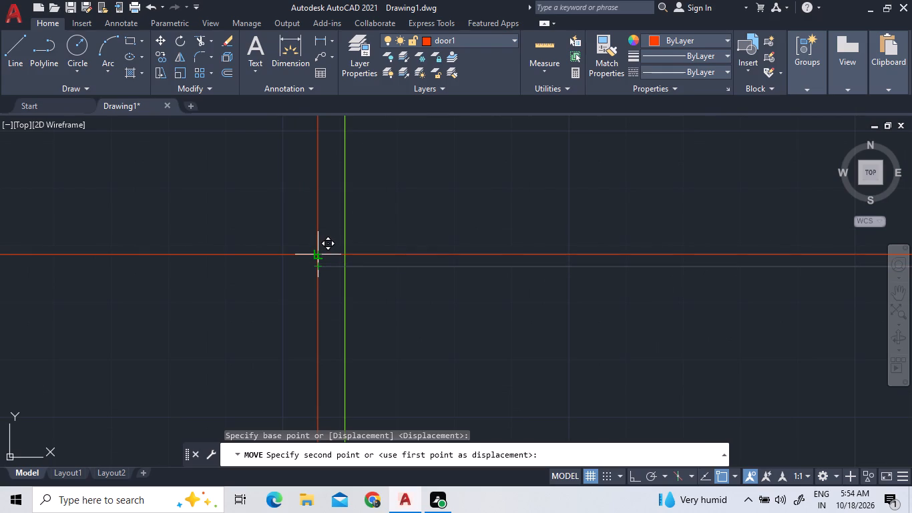
left_click(314, 255)
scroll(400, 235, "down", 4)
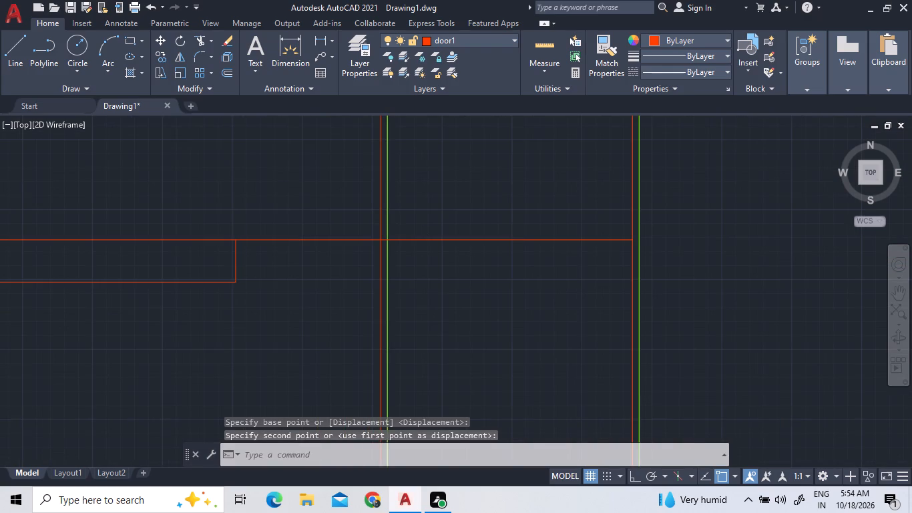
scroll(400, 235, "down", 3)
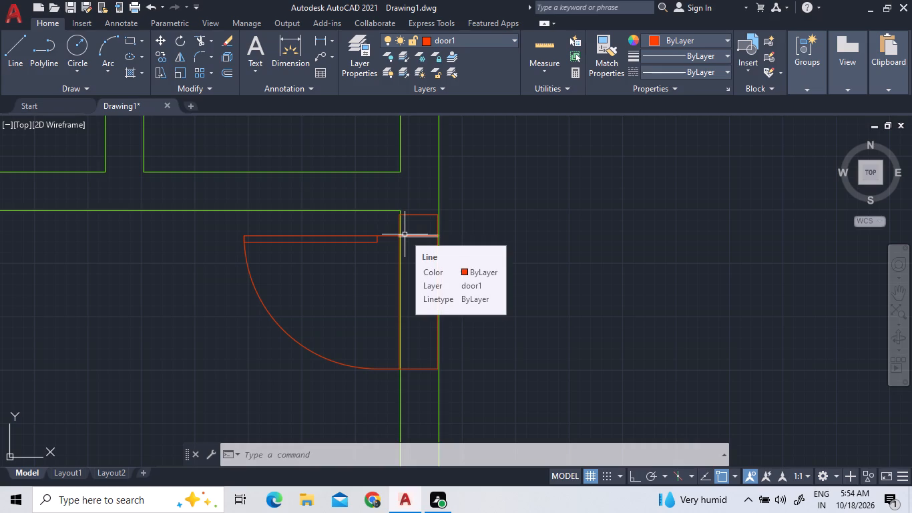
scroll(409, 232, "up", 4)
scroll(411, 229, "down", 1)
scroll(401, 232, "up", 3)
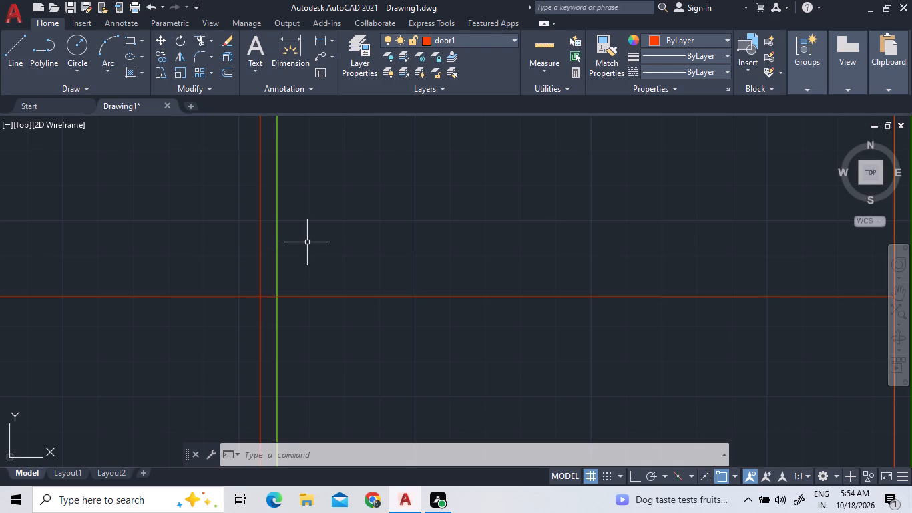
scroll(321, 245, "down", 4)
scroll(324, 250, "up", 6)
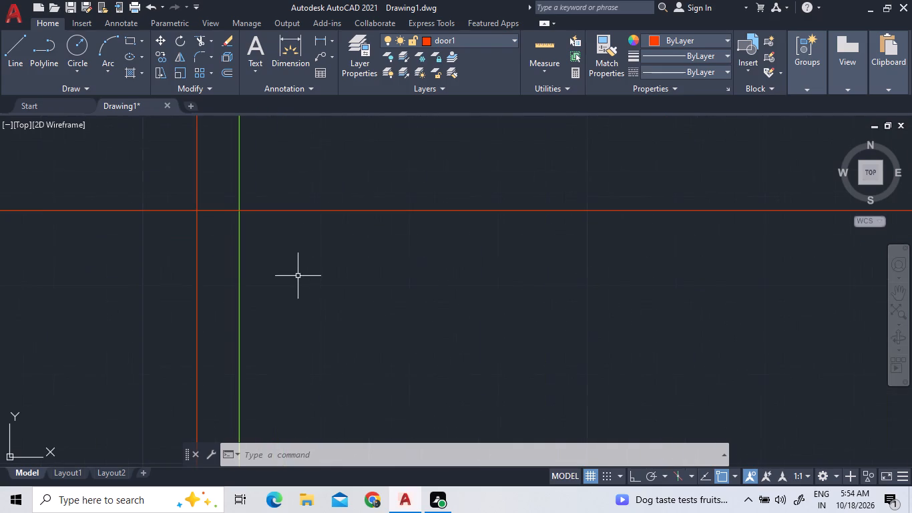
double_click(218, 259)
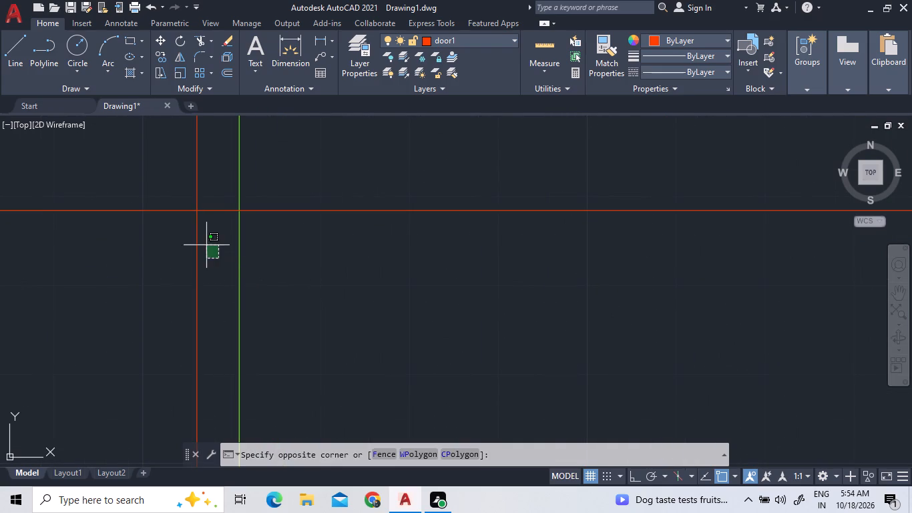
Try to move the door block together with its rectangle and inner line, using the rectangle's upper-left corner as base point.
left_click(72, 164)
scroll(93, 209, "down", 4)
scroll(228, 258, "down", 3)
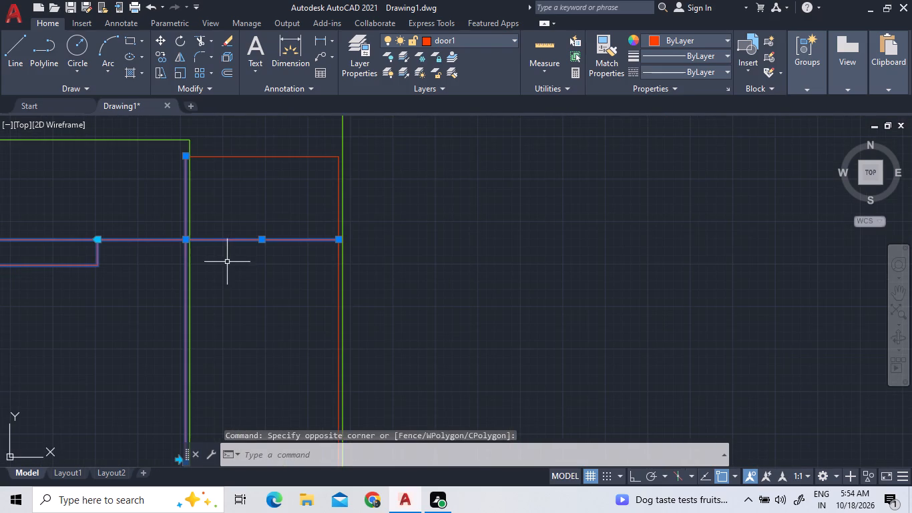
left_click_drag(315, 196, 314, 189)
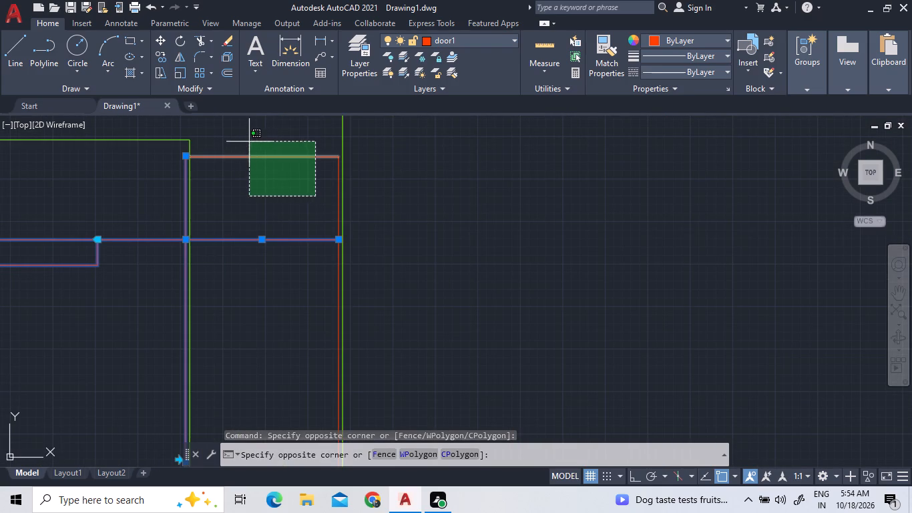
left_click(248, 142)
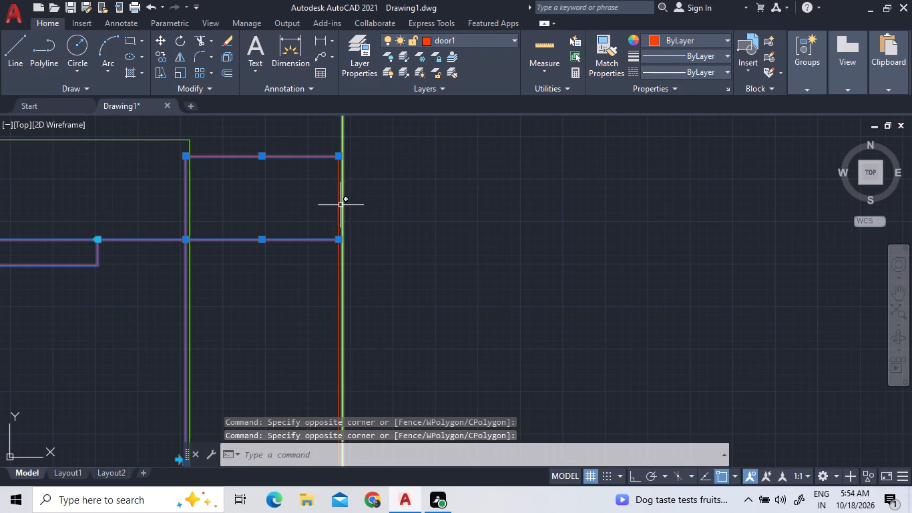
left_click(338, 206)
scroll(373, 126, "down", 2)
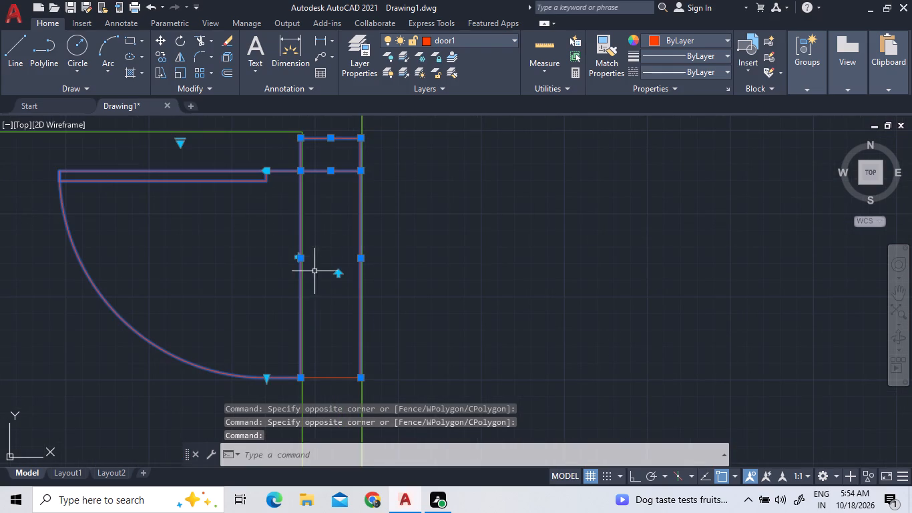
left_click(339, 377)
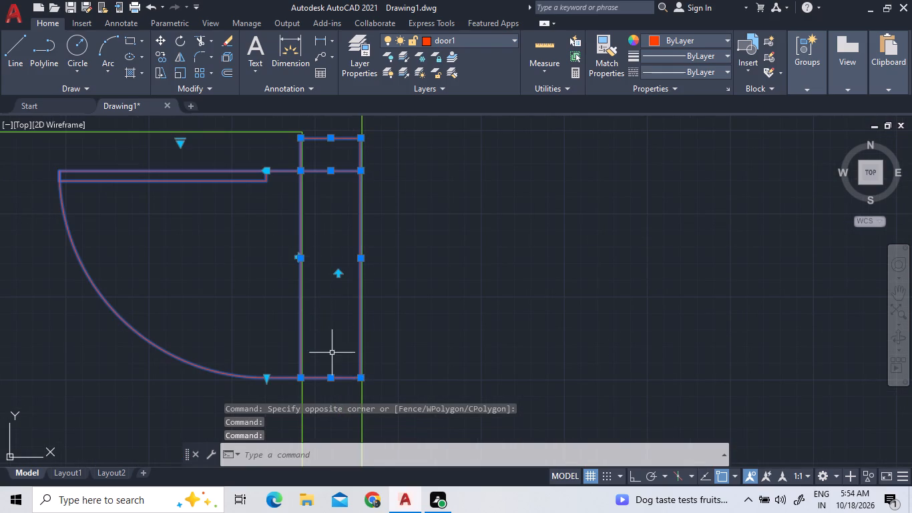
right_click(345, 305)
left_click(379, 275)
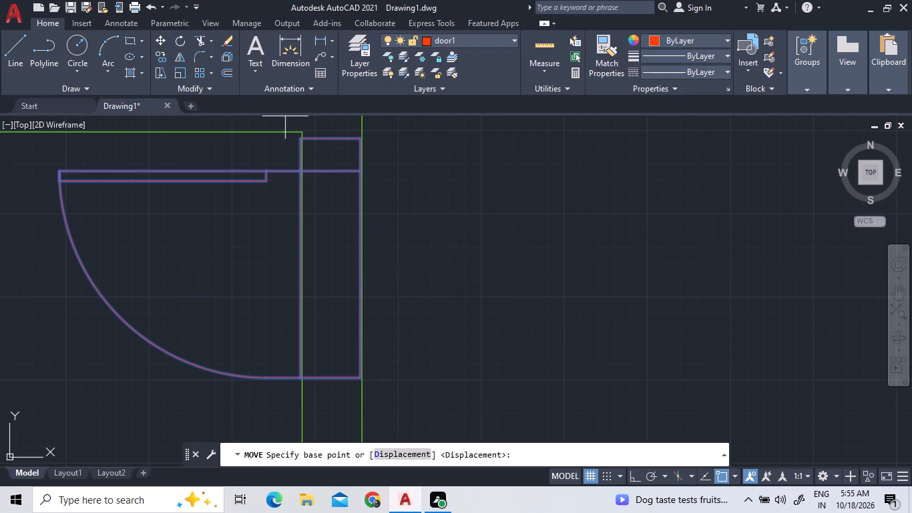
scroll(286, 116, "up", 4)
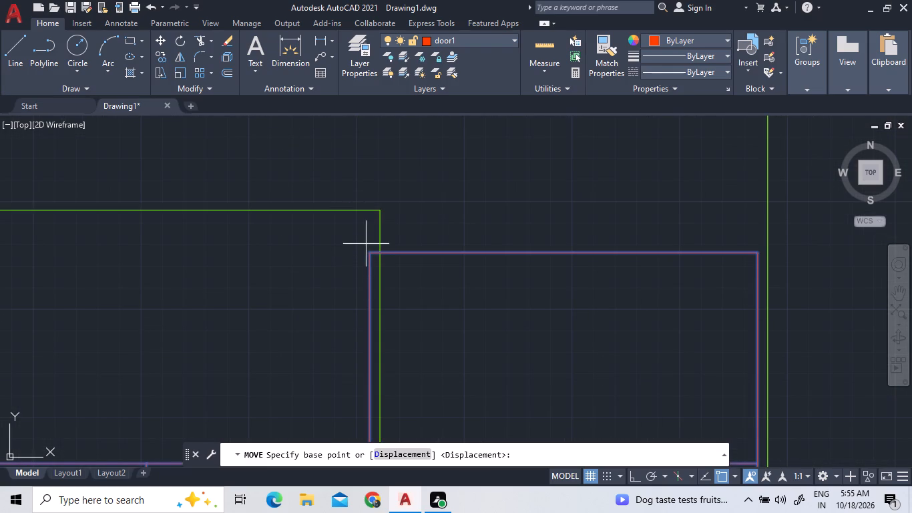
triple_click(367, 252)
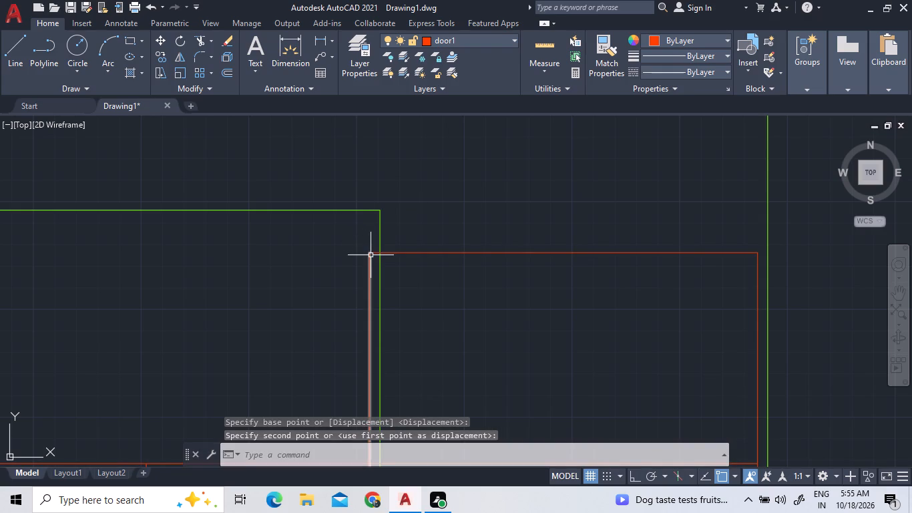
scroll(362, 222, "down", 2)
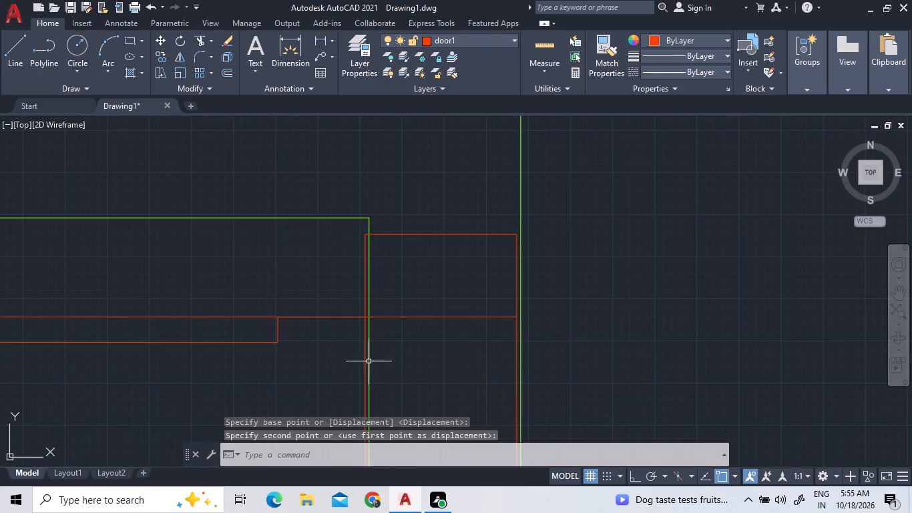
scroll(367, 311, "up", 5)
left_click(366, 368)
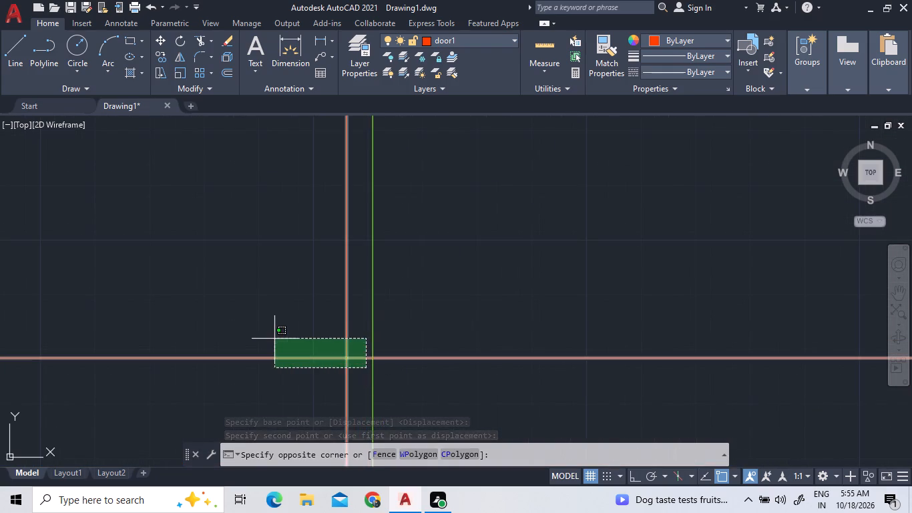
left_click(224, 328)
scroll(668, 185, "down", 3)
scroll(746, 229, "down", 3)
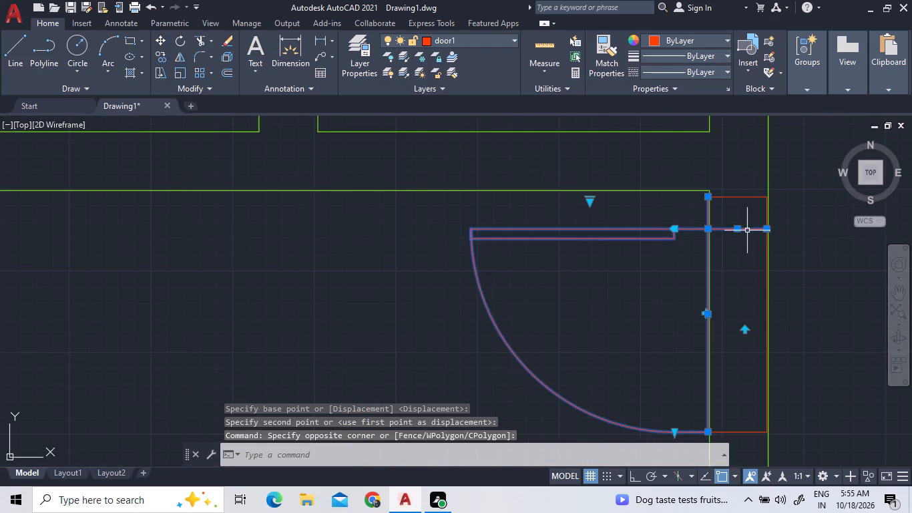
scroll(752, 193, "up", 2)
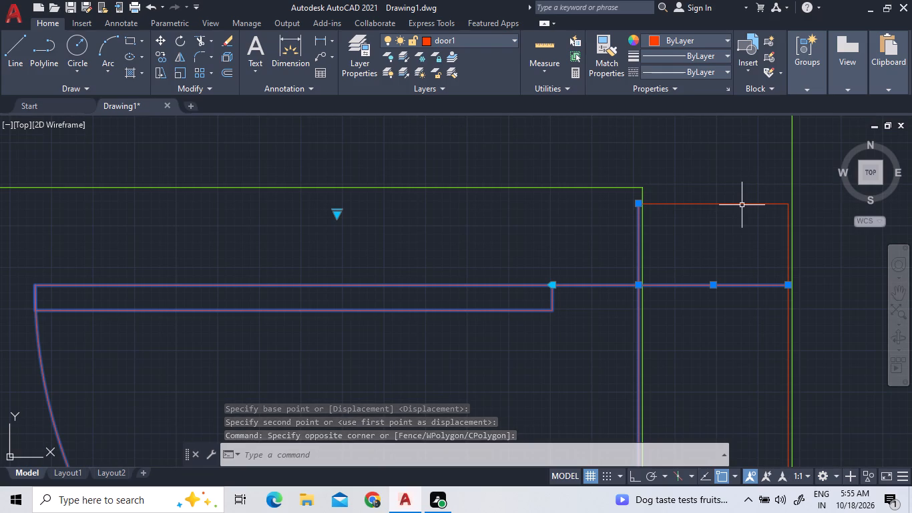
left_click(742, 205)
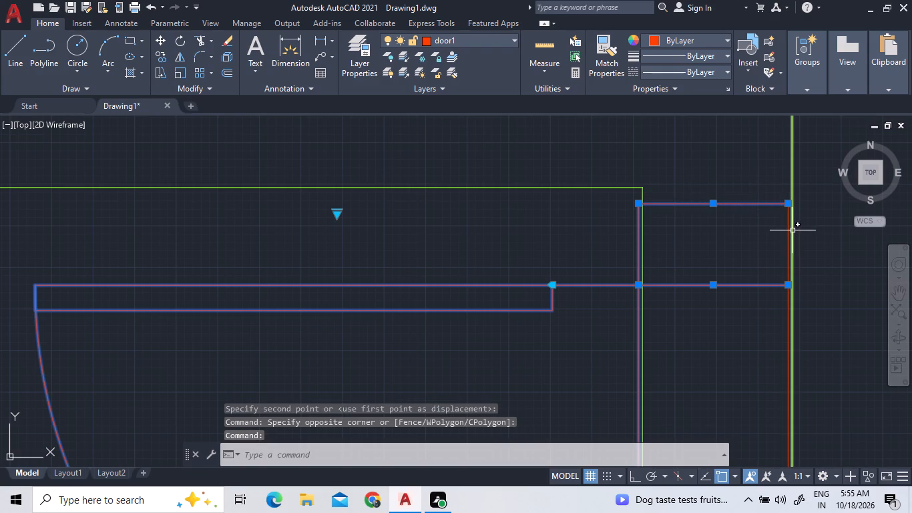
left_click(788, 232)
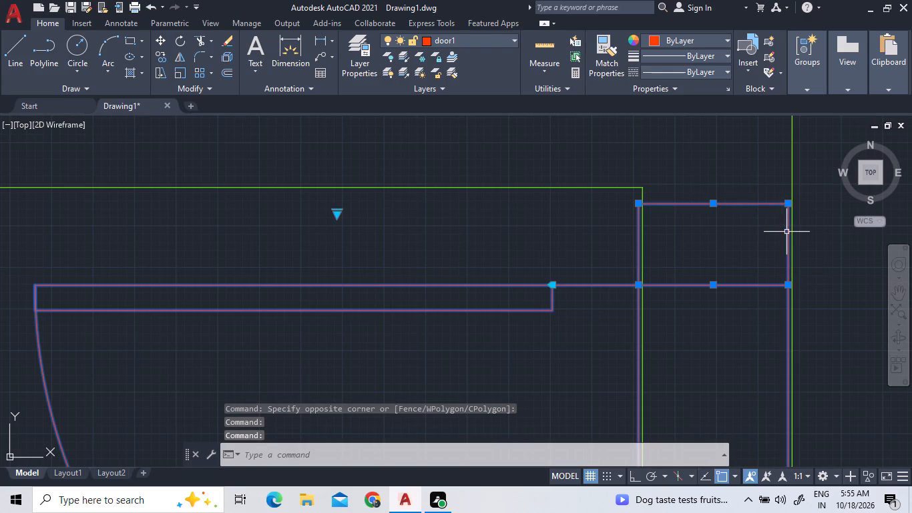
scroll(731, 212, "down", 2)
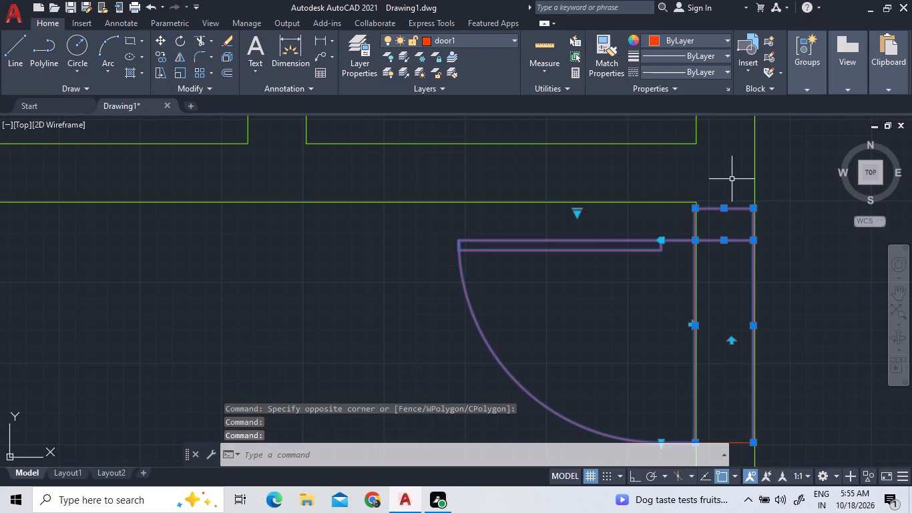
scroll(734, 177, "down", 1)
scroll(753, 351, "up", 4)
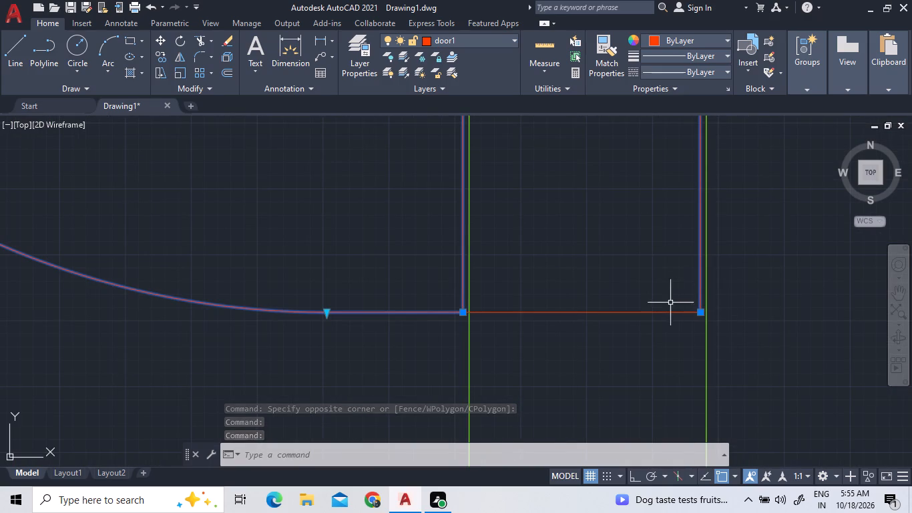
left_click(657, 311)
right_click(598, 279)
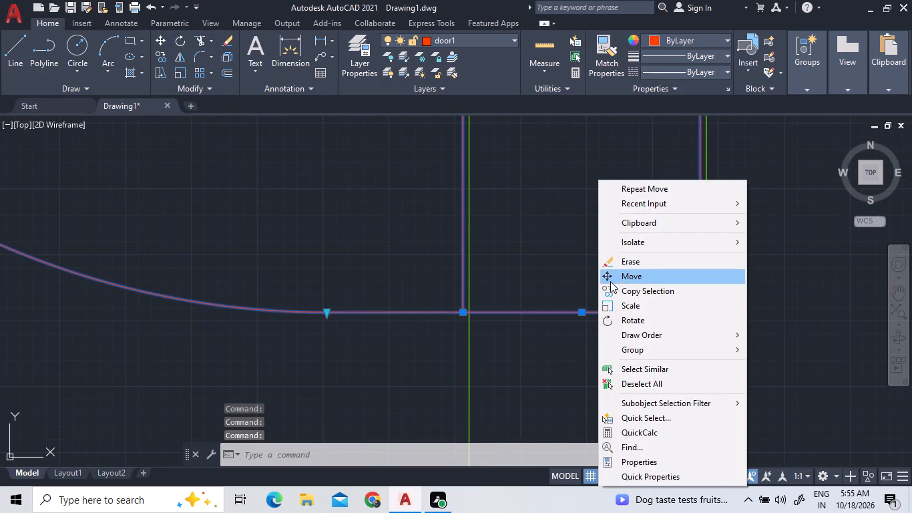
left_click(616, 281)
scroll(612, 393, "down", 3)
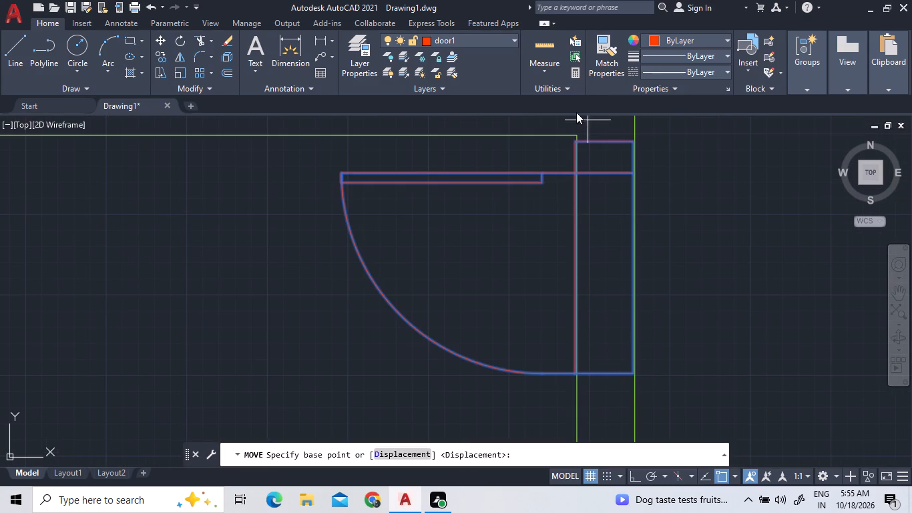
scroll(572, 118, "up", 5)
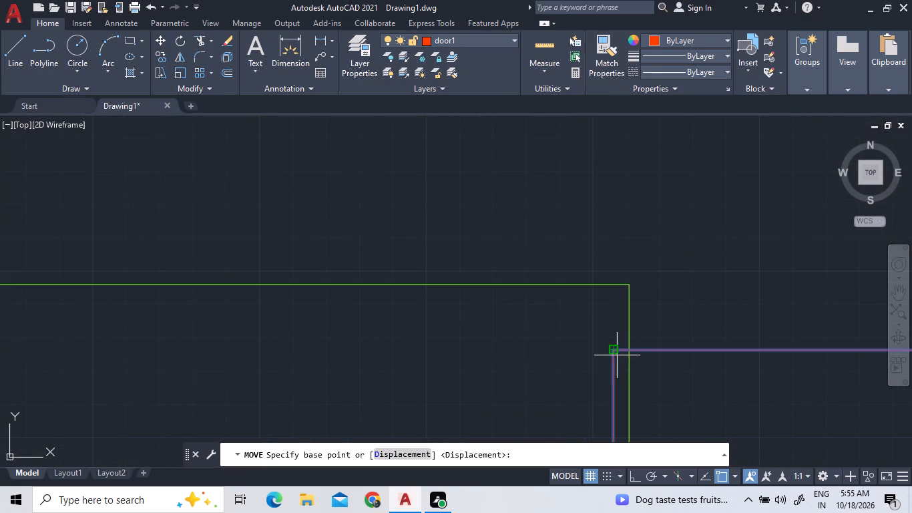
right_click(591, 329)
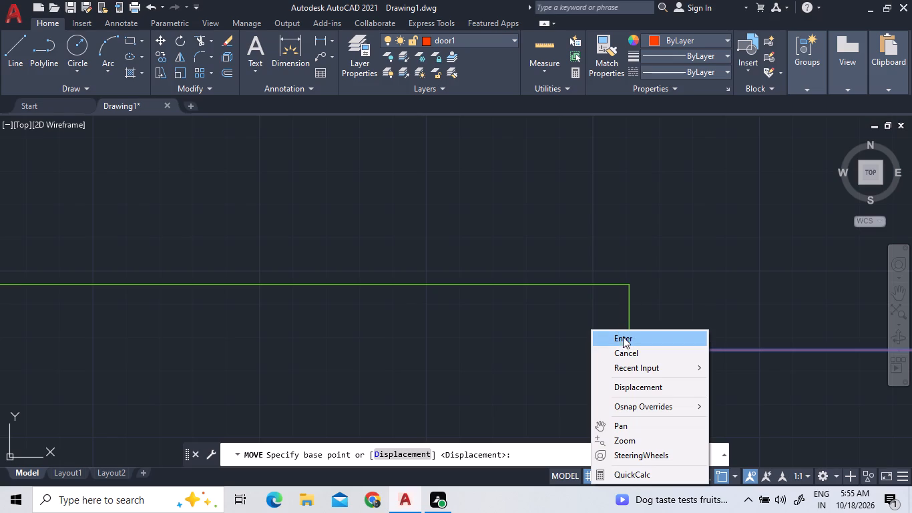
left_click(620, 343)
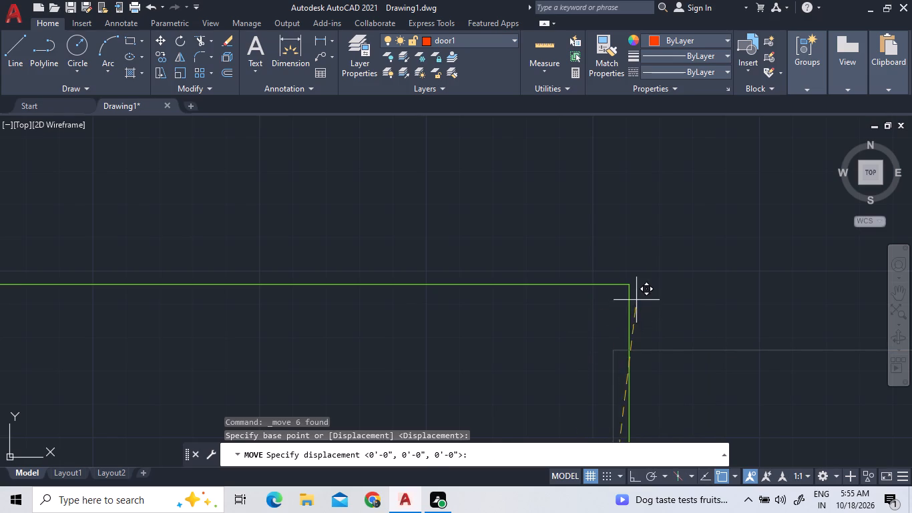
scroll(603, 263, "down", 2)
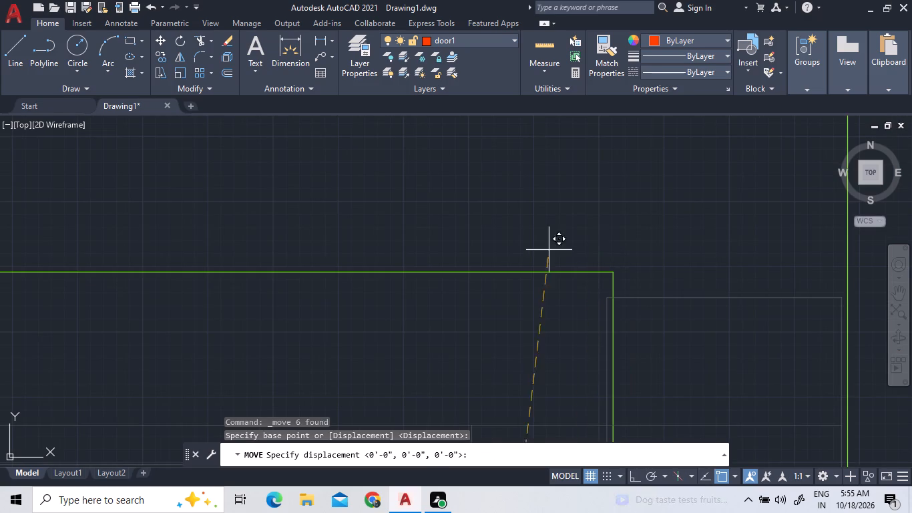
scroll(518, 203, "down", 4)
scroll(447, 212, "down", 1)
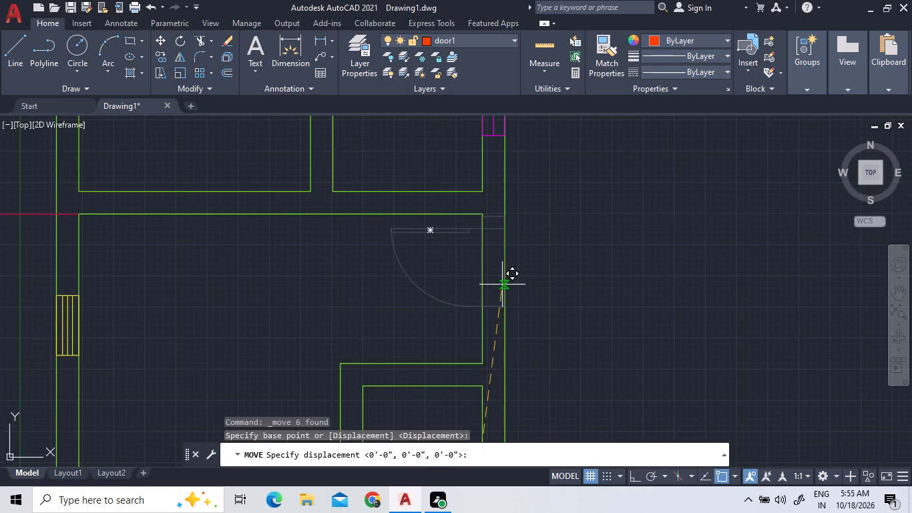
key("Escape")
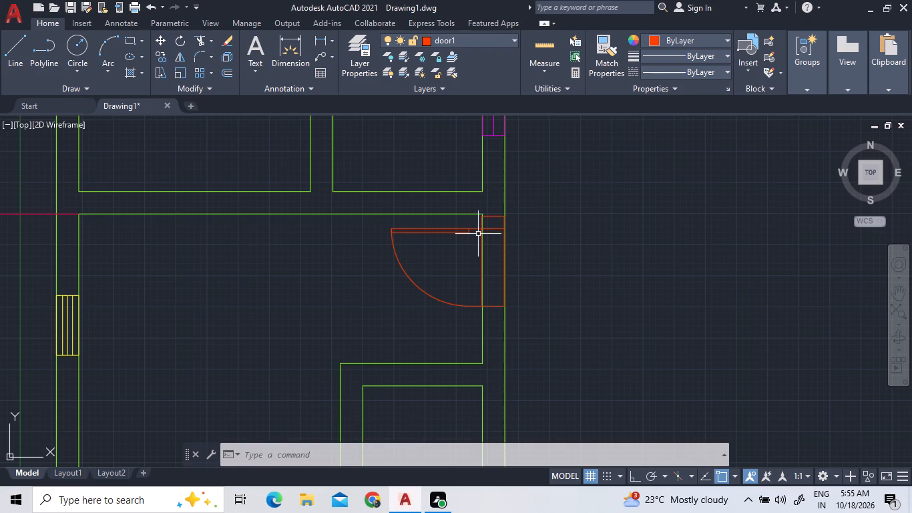
Move the door block with its rectangle's sides and inner line by the rectangle's upper-left corner onto the inner wall corner above.
scroll(497, 323, "up", 2)
double_click(492, 299)
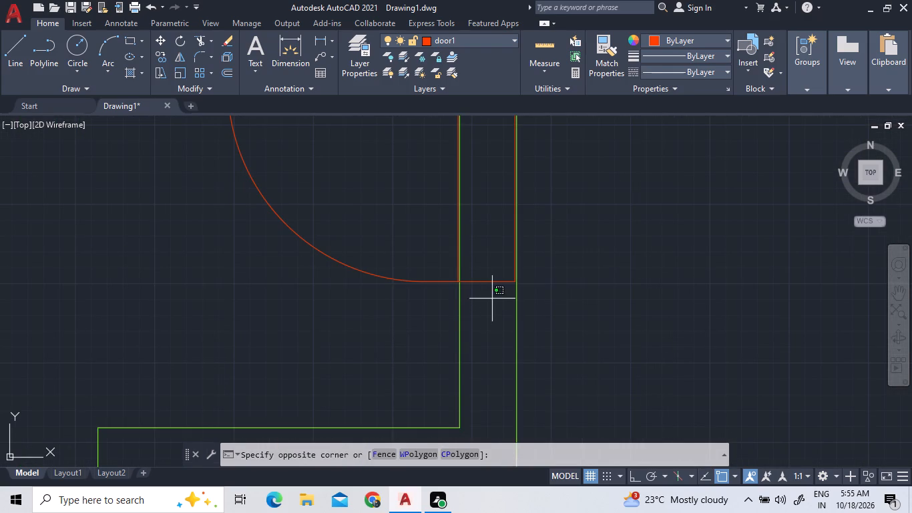
double_click(471, 272)
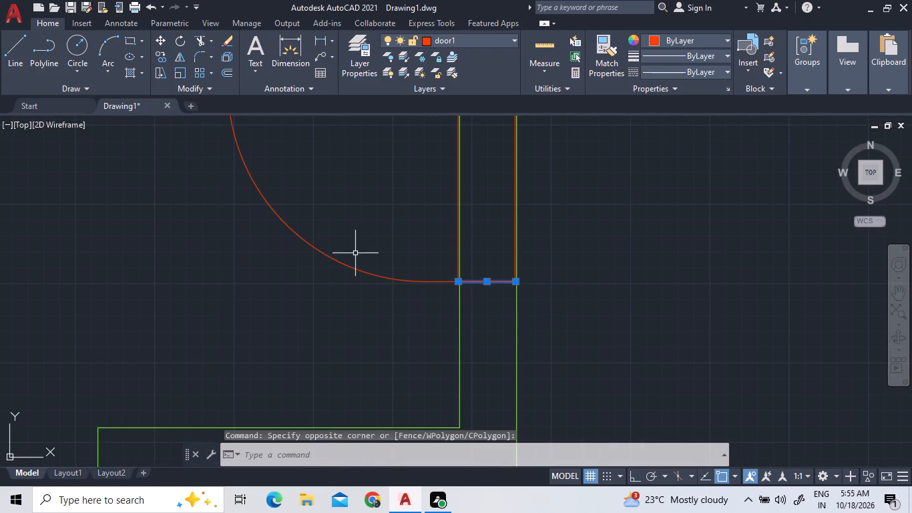
double_click(351, 269)
scroll(451, 263, "up", 4)
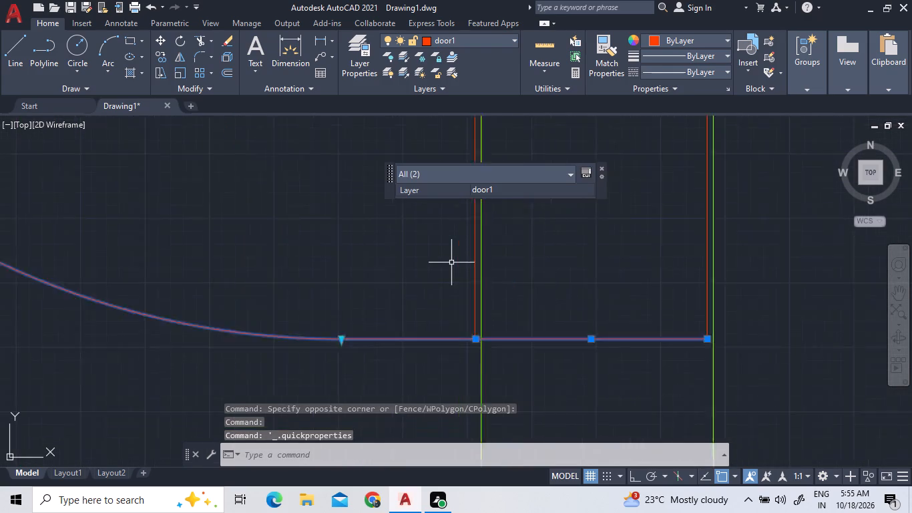
left_click(489, 278)
scroll(642, 327, "down", 4)
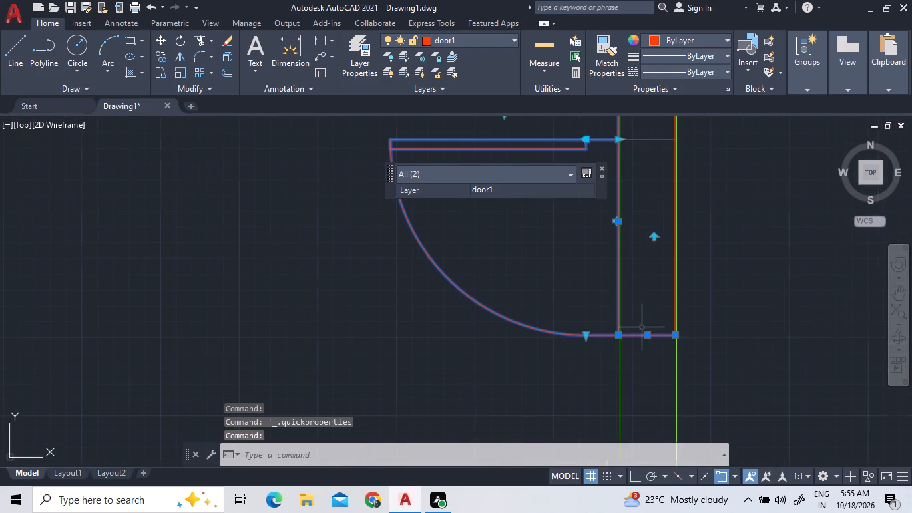
scroll(674, 296, "up", 3)
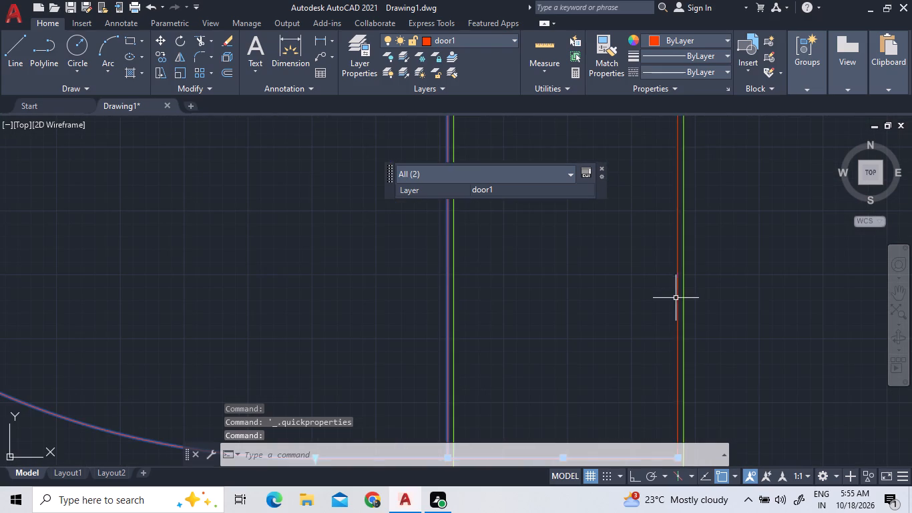
double_click(677, 299)
scroll(682, 387, "down", 4)
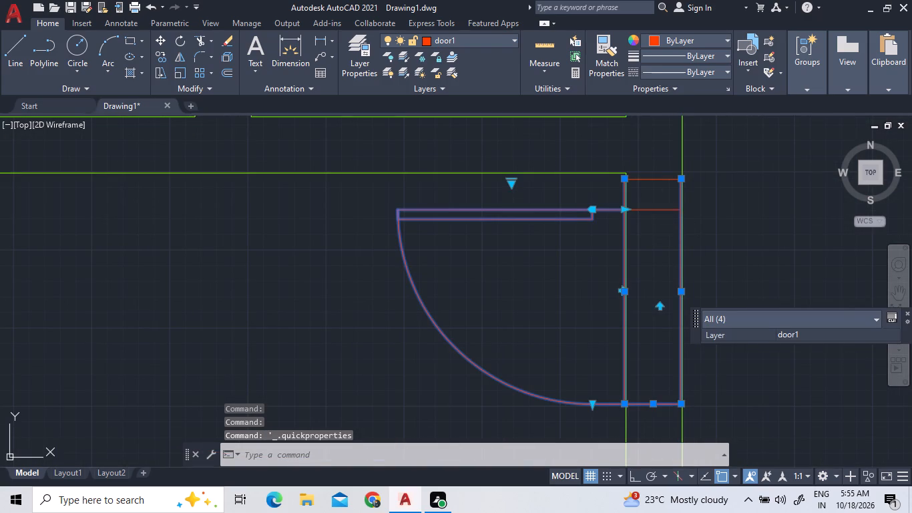
left_click(662, 211)
double_click(660, 178)
scroll(650, 242, "up", 2)
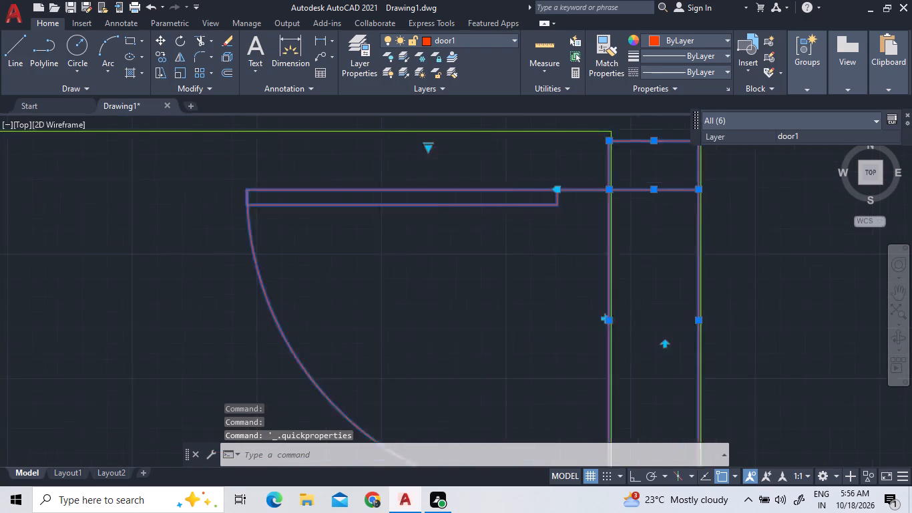
right_click(662, 281)
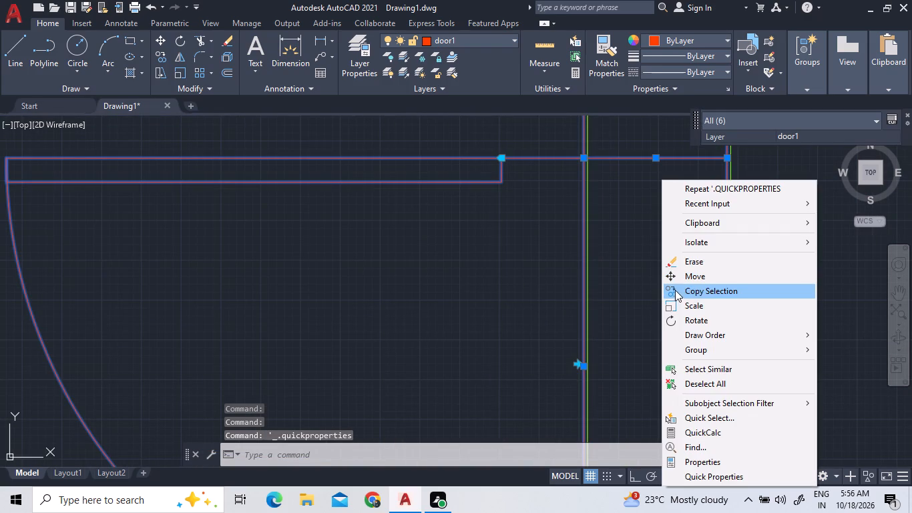
left_click(682, 275)
scroll(678, 311, "down", 3)
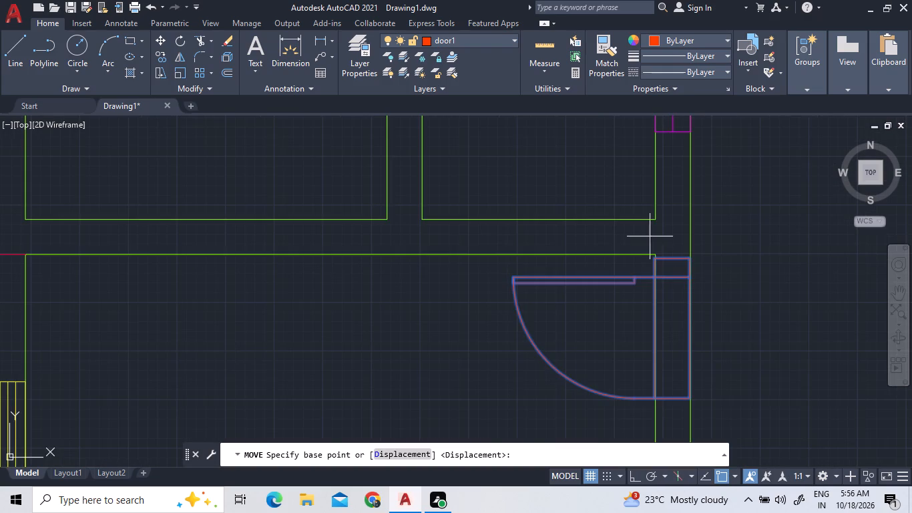
scroll(648, 248, "up", 5)
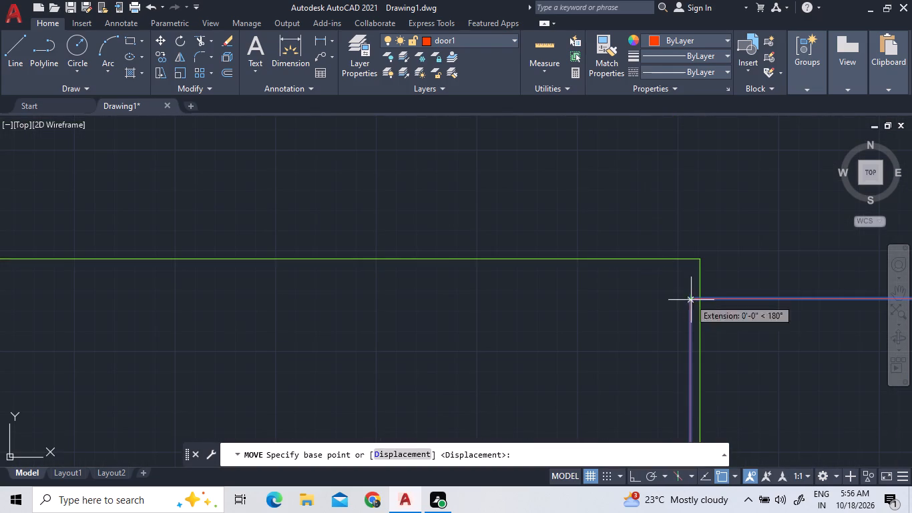
double_click(692, 301)
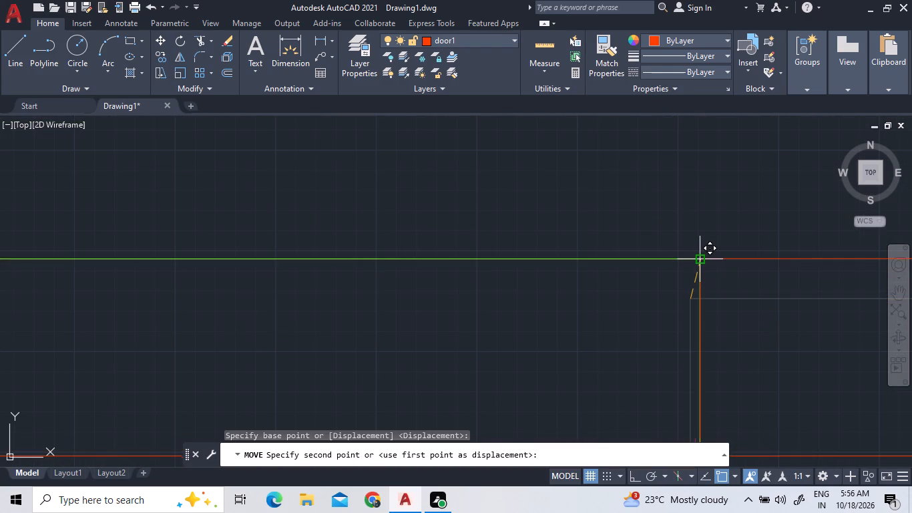
double_click(698, 259)
scroll(699, 273, "down", 3)
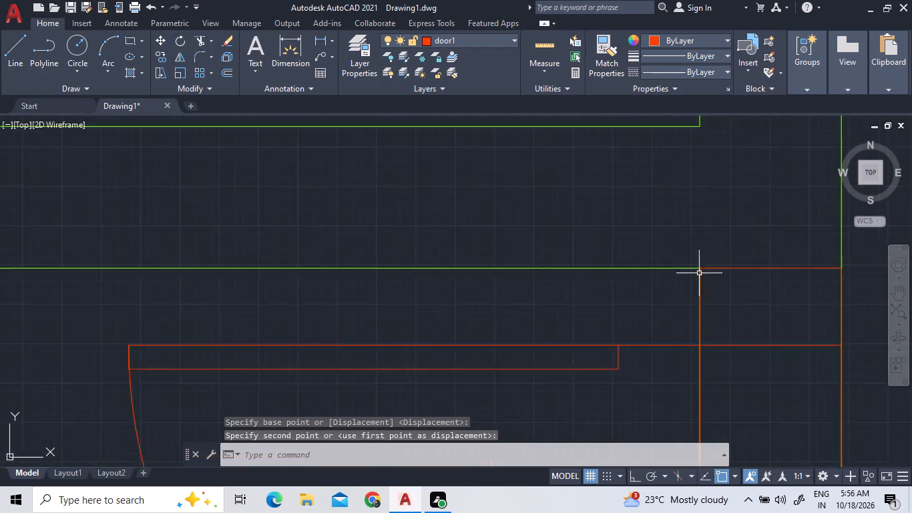
Trim the wall lines and door rectangle sides across the door opening, plus the rectangle's top edge within the wall.
scroll(696, 273, "down", 2)
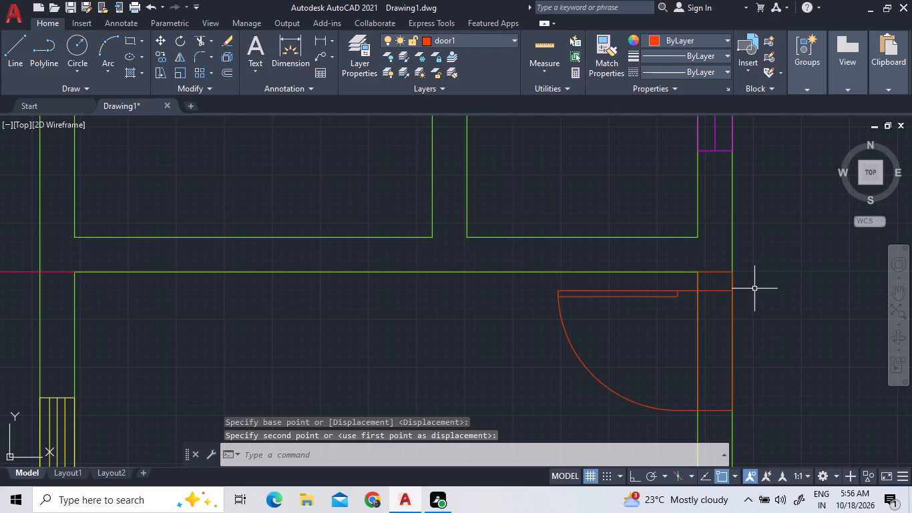
left_click(196, 40)
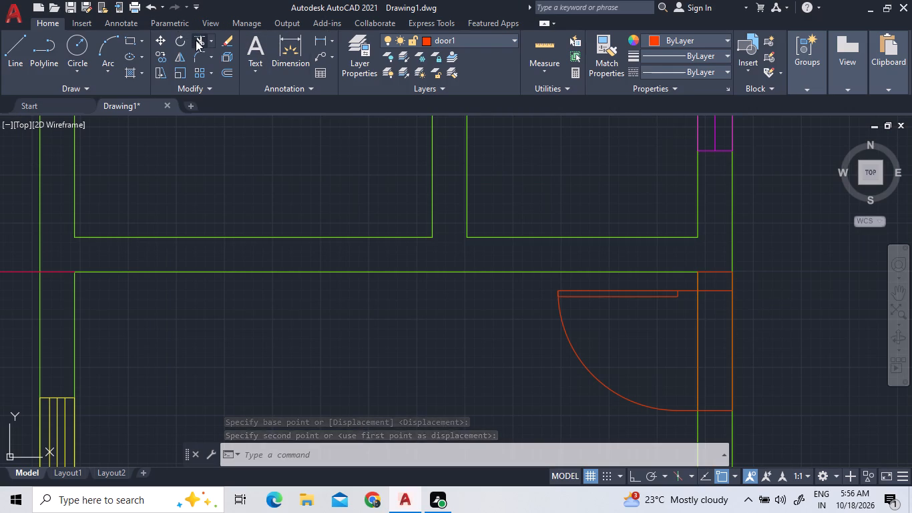
triple_click(731, 344)
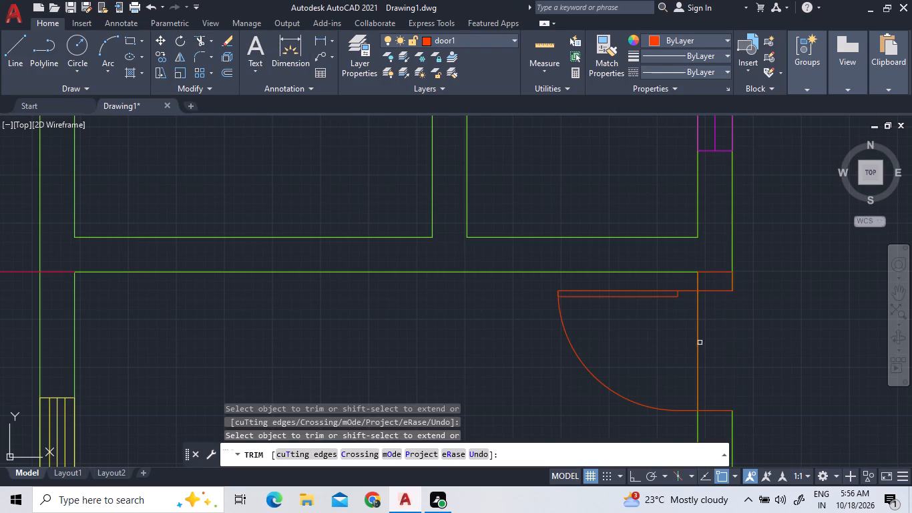
double_click(697, 342)
left_click(697, 342)
triple_click(724, 272)
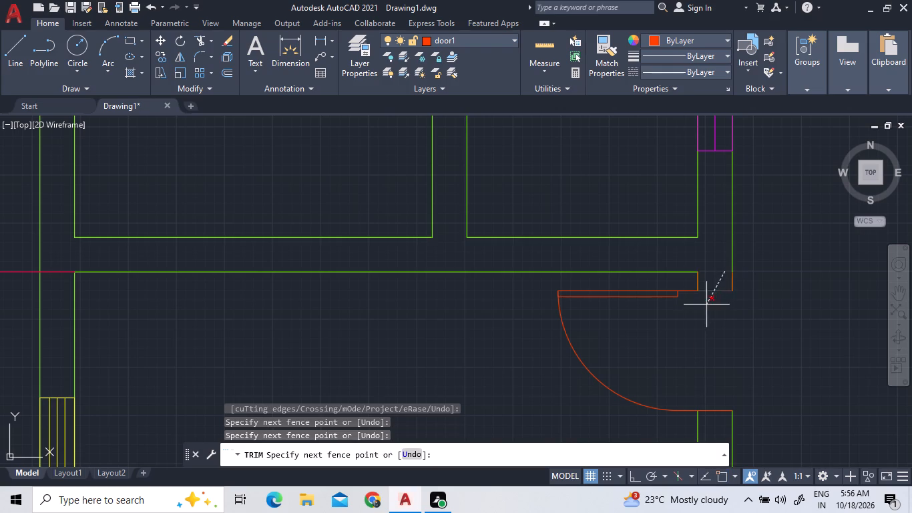
double_click(720, 279)
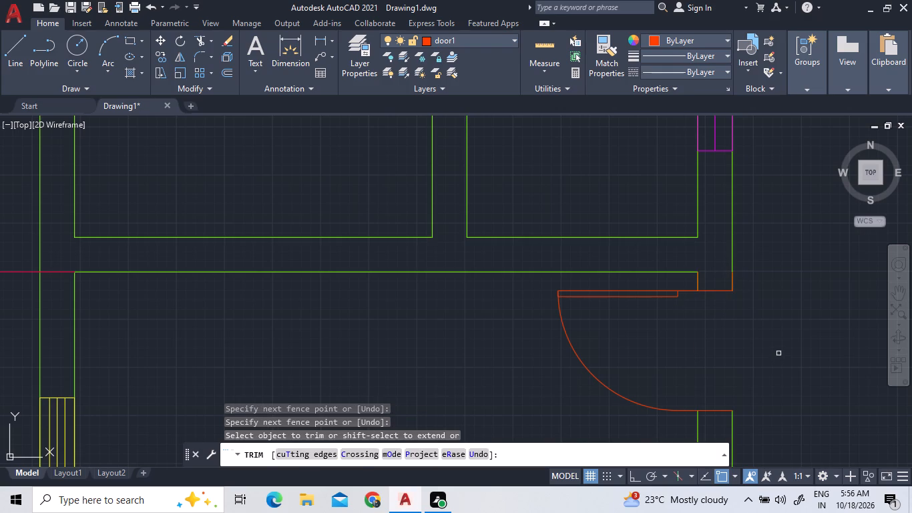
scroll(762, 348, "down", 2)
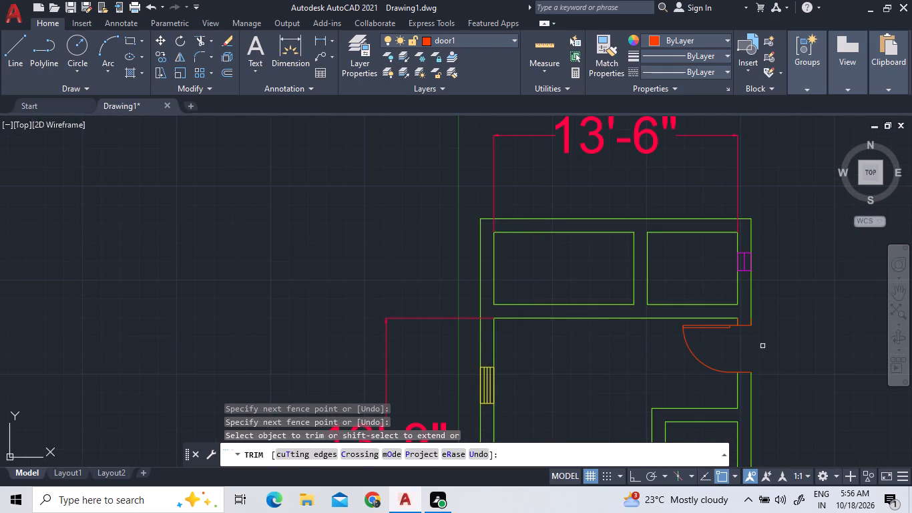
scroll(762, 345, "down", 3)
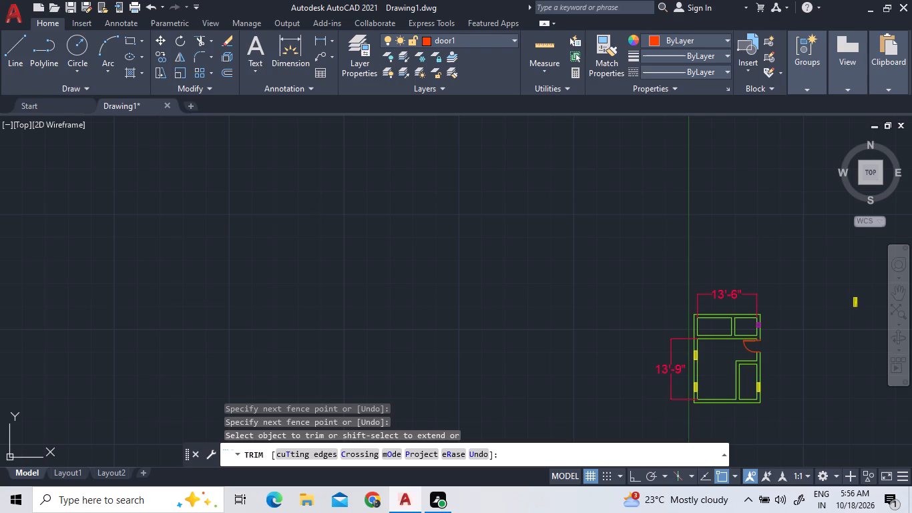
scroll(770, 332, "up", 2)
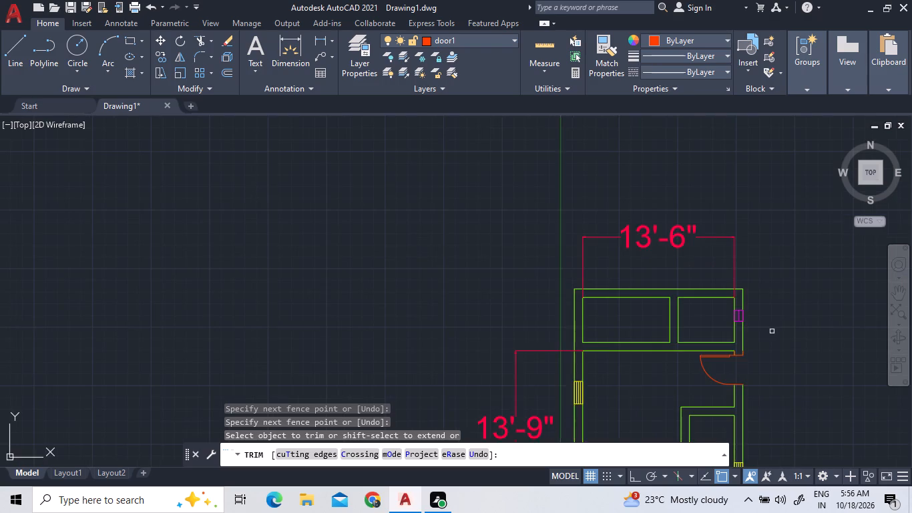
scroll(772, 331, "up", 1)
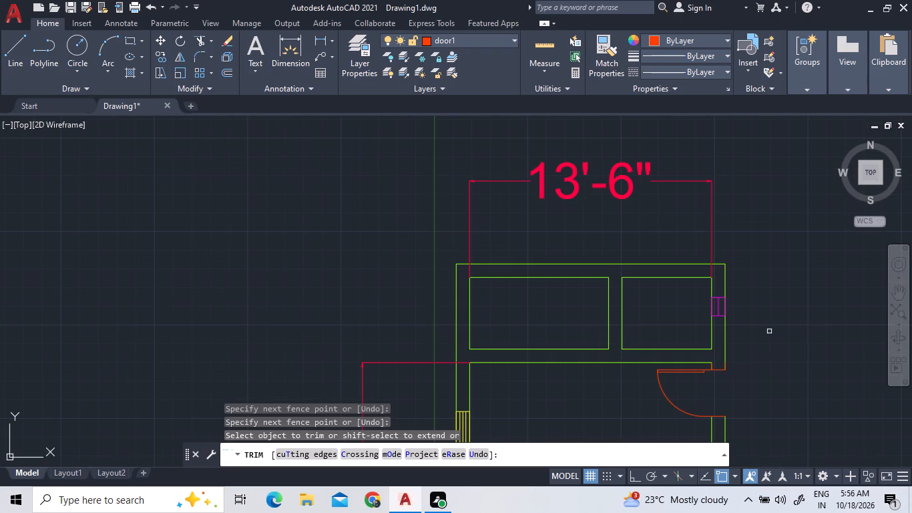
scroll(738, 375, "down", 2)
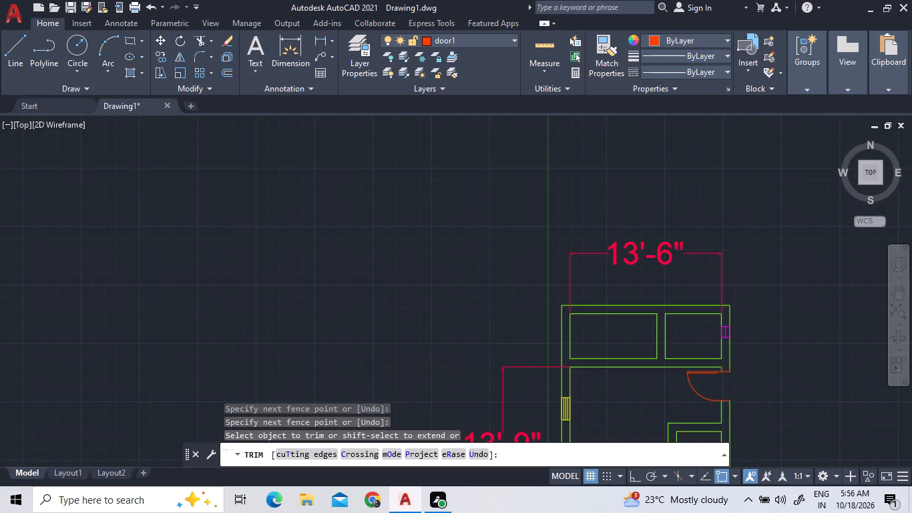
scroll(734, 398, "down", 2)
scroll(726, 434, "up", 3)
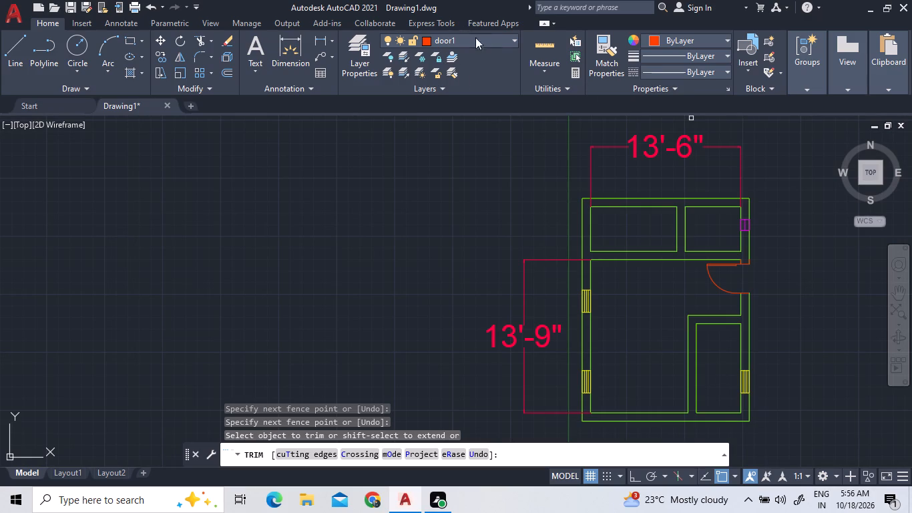
Make door2 the current layer and end the Trim command.
left_click(514, 37)
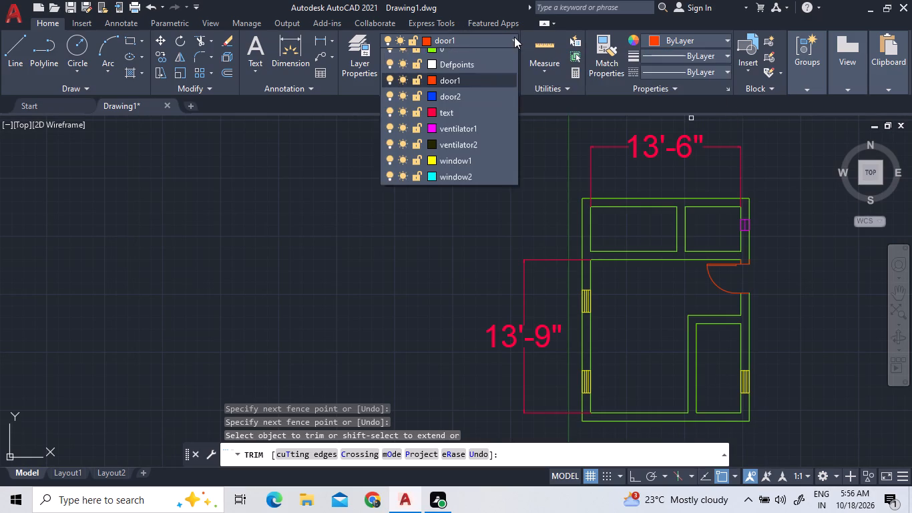
left_click(479, 104)
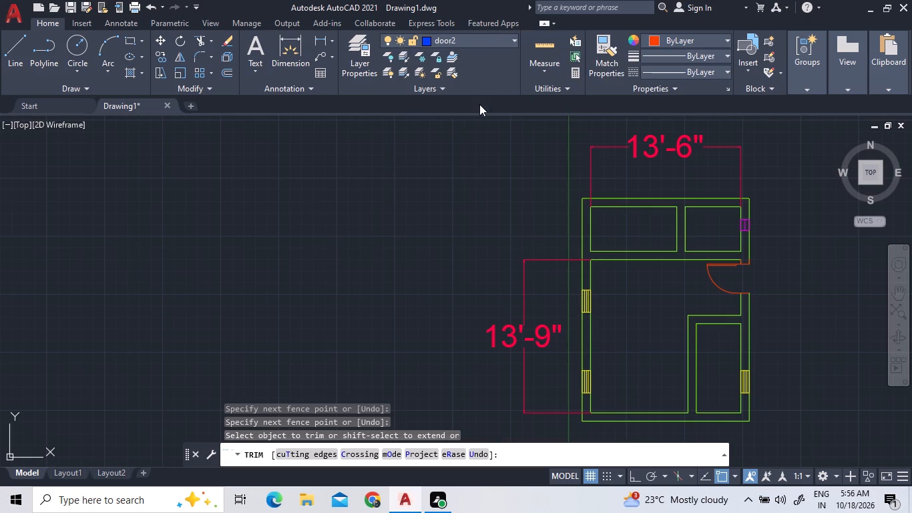
scroll(721, 373, "up", 1)
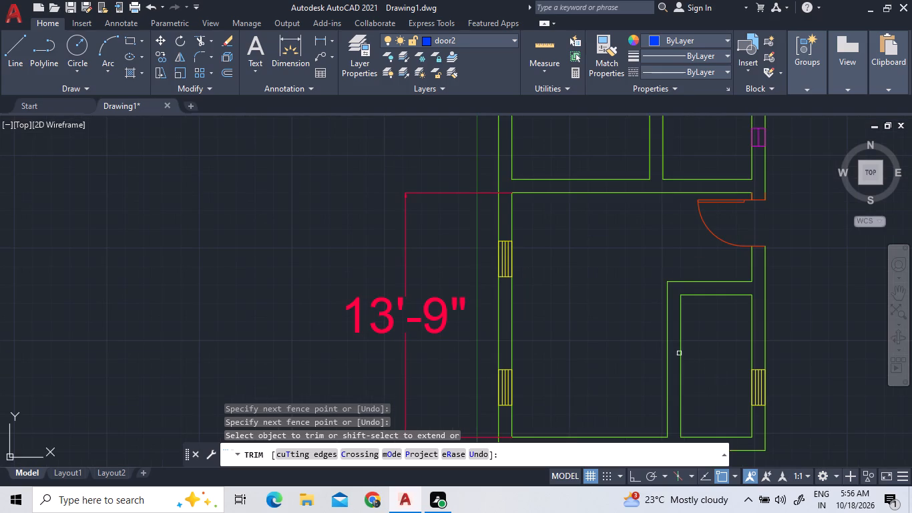
right_click(604, 313)
left_click(640, 115)
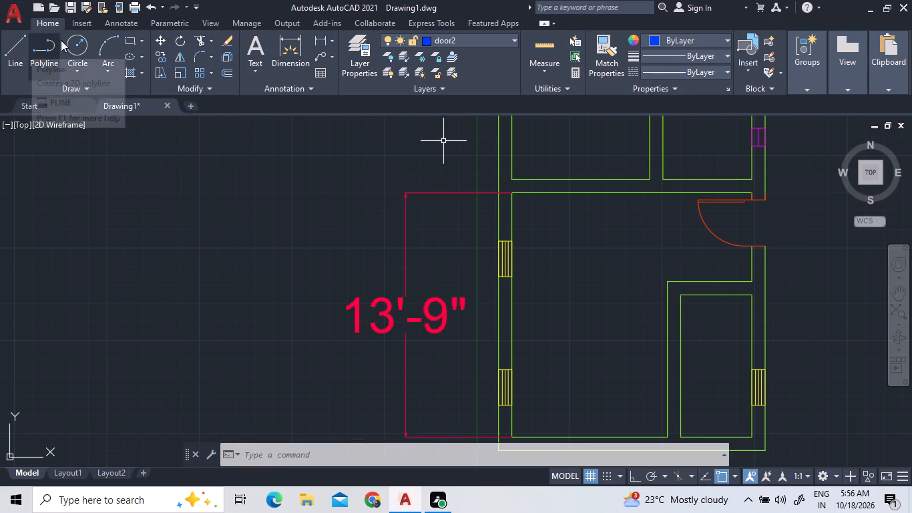
Draw a rectangle with length 9" and width 2'8" in the empty space beside the plan, left of the 13'-9" dimension.
left_click(128, 41)
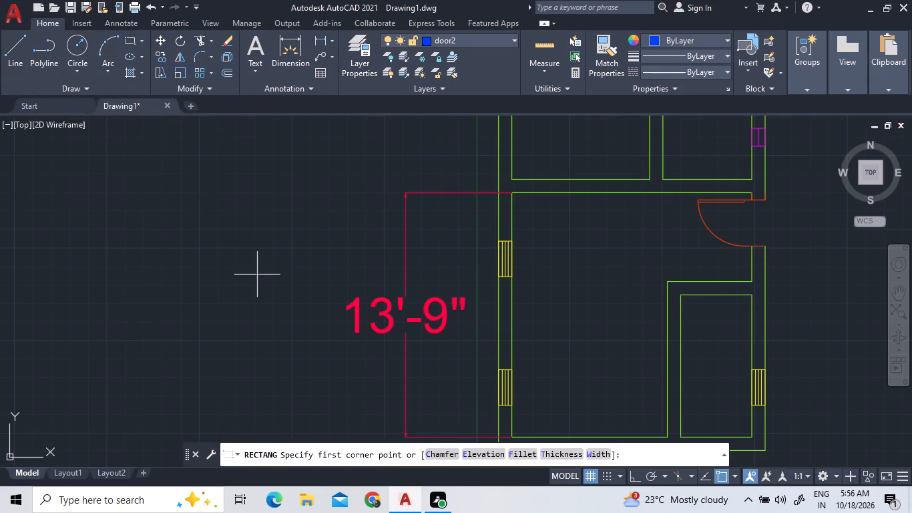
left_click(225, 257)
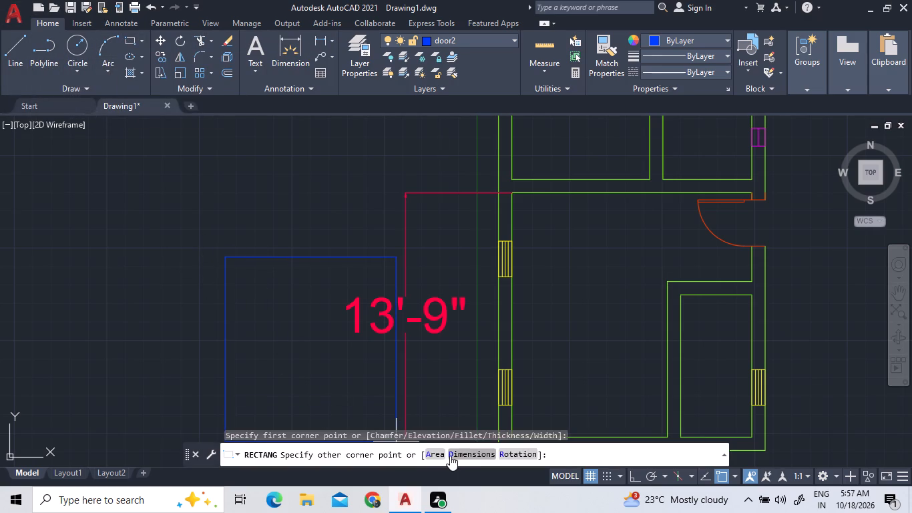
left_click(459, 453)
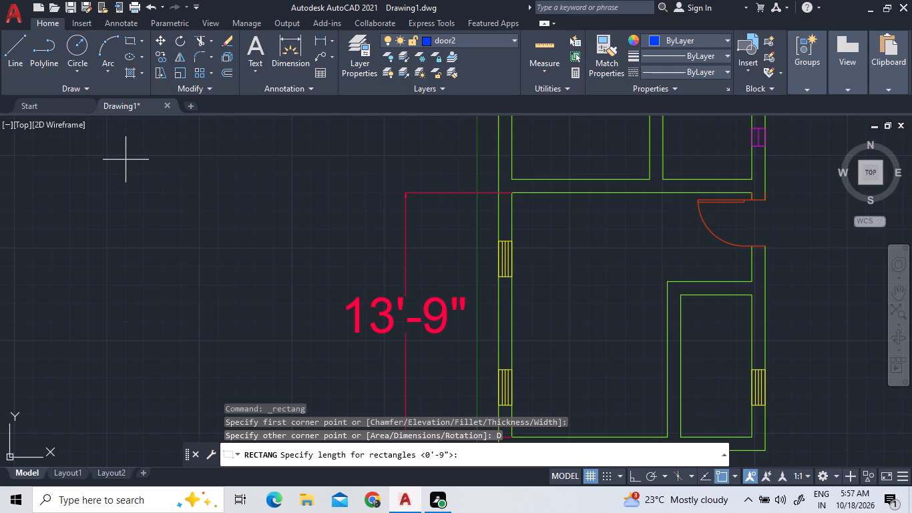
key("9")
key("shift+quotedbl")
key("Return")
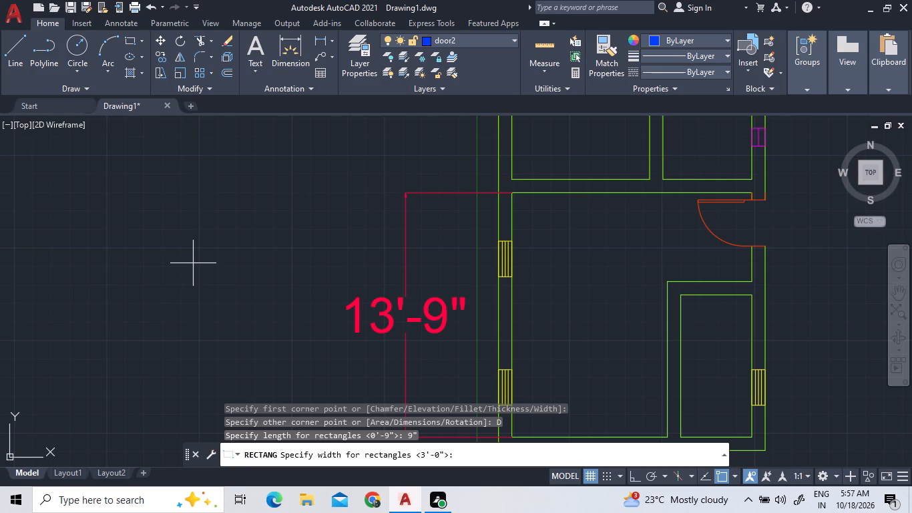
type("2'")
key("BackSpace")
key("apostrophe")
type("8\"")
key("Return")
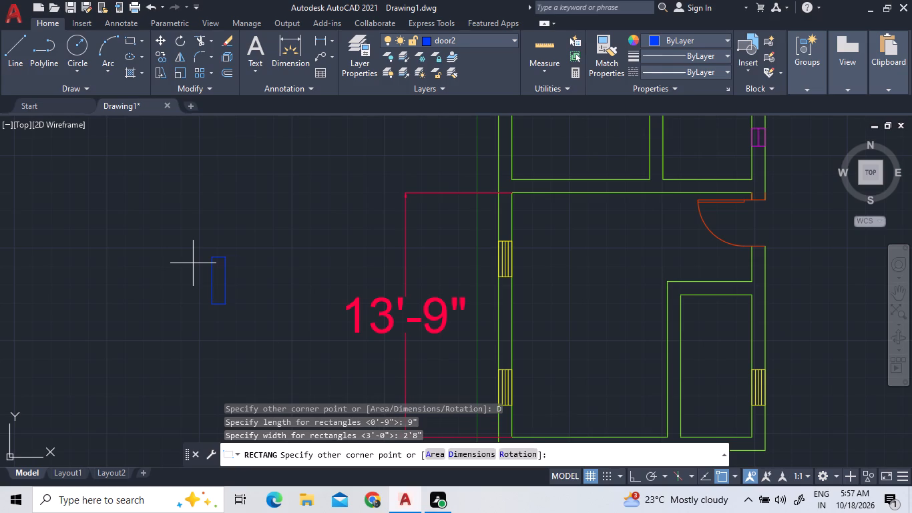
left_click(334, 328)
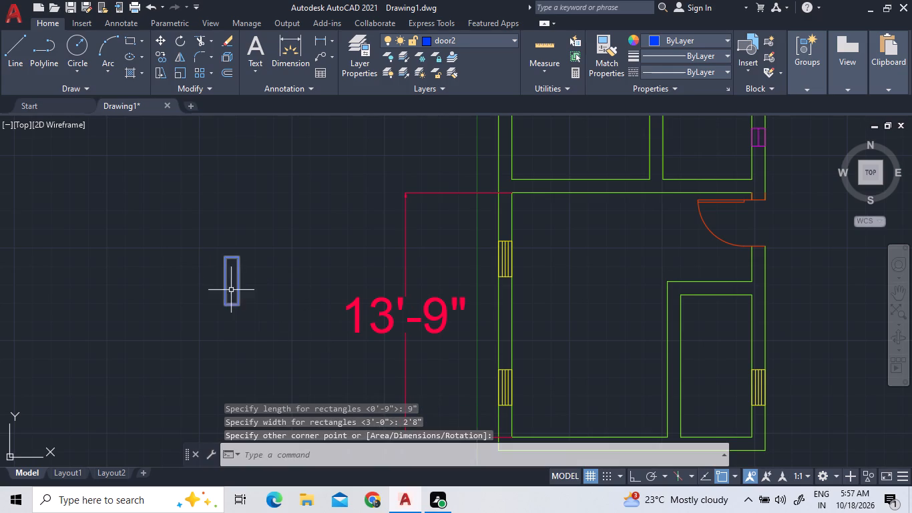
Explode the new 9" by 2'8" rectangle into separate lines.
double_click(234, 303)
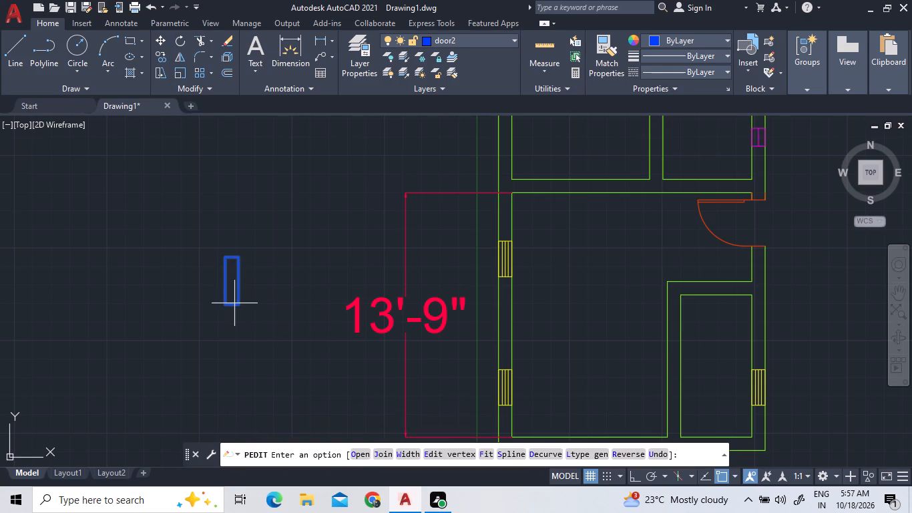
type("x")
key("space")
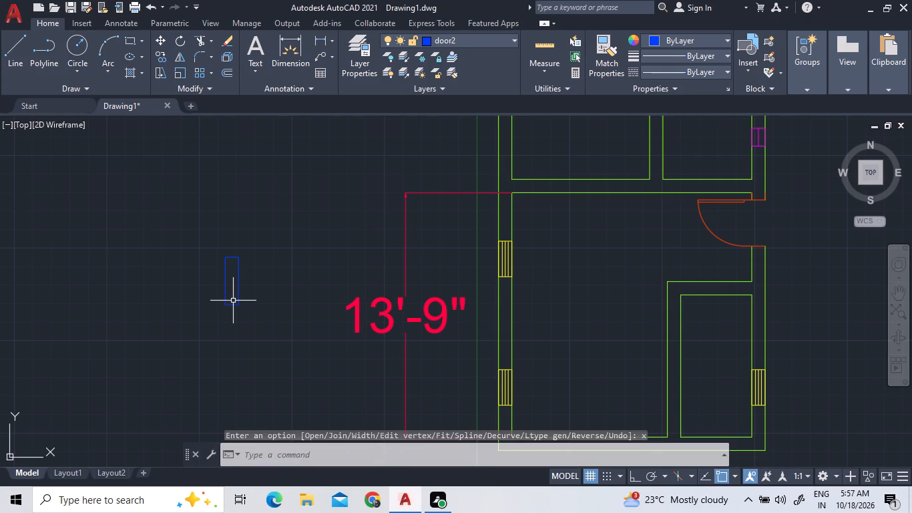
left_click(233, 304)
key("x")
key("space")
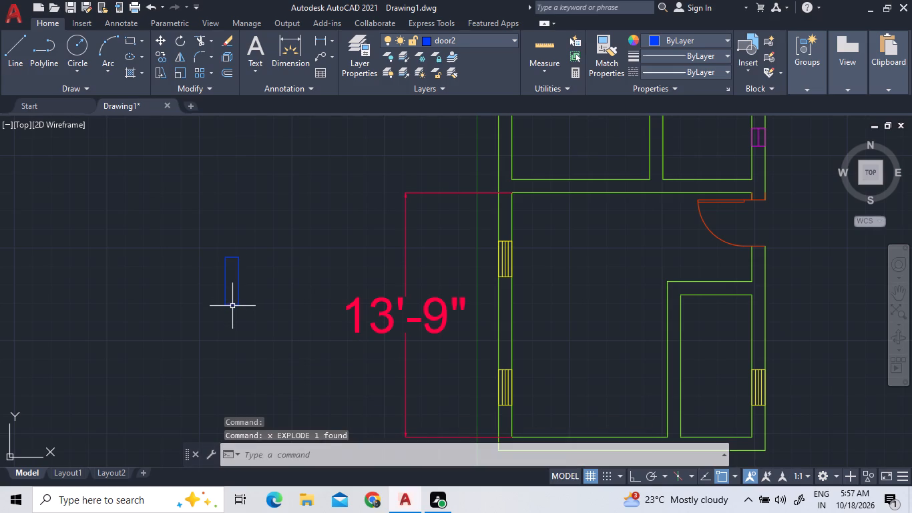
Offset the exploded rectangle's top edge 5" upward.
scroll(227, 285, "up", 1)
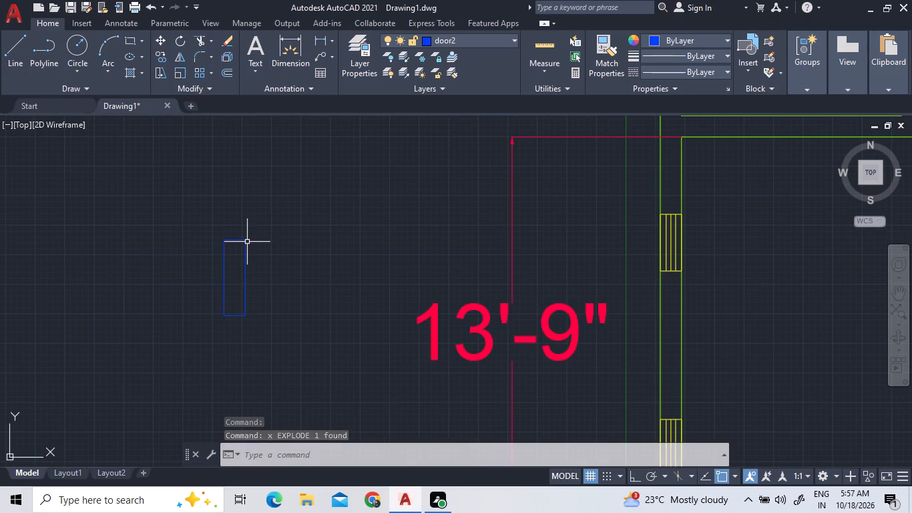
scroll(246, 242, "up", 1)
scroll(242, 249, "down", 1)
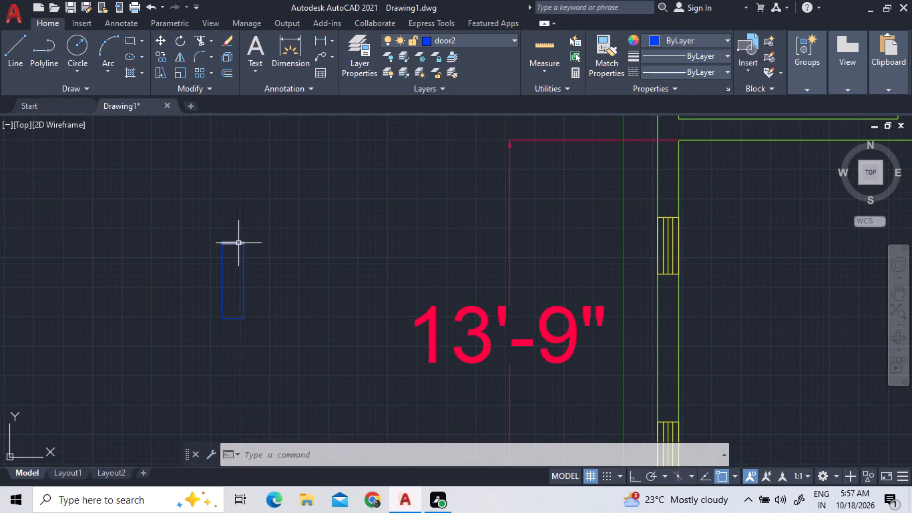
left_click(238, 243)
double_click(222, 76)
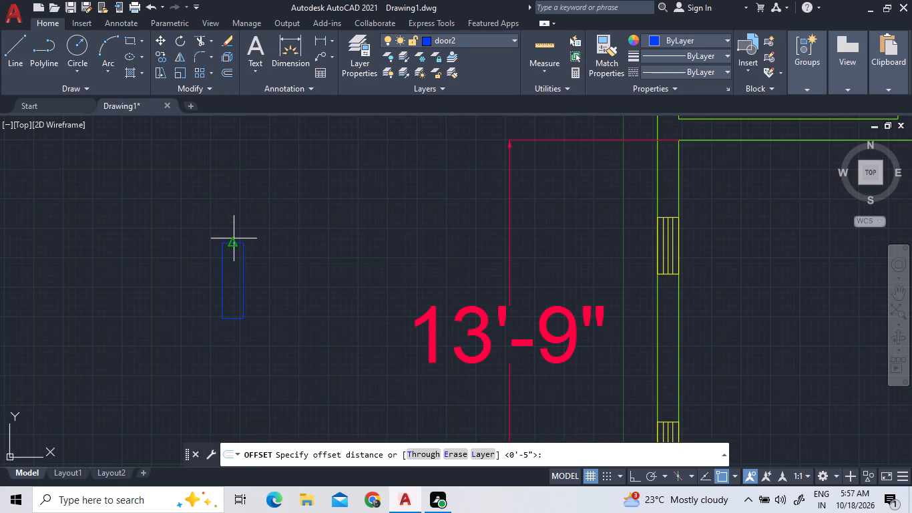
key("5")
key("shift+quotedbl")
key("Return")
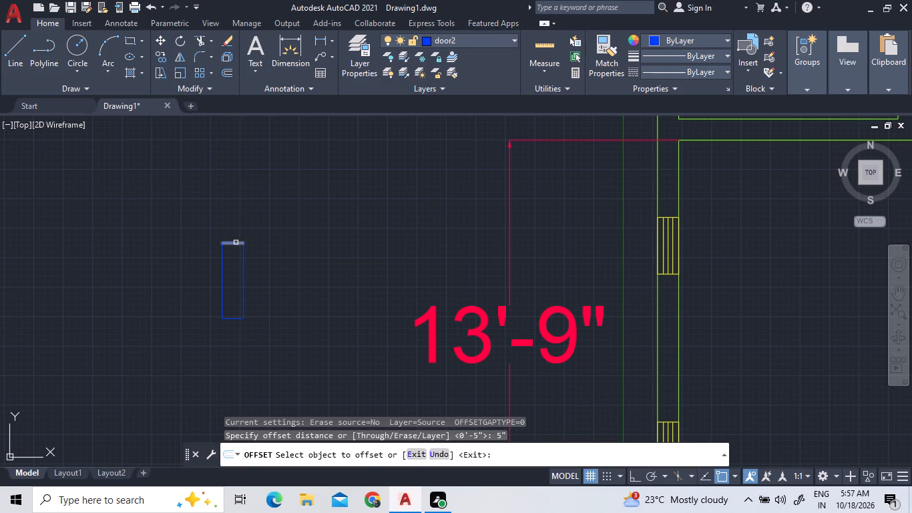
left_click(234, 241)
double_click(236, 226)
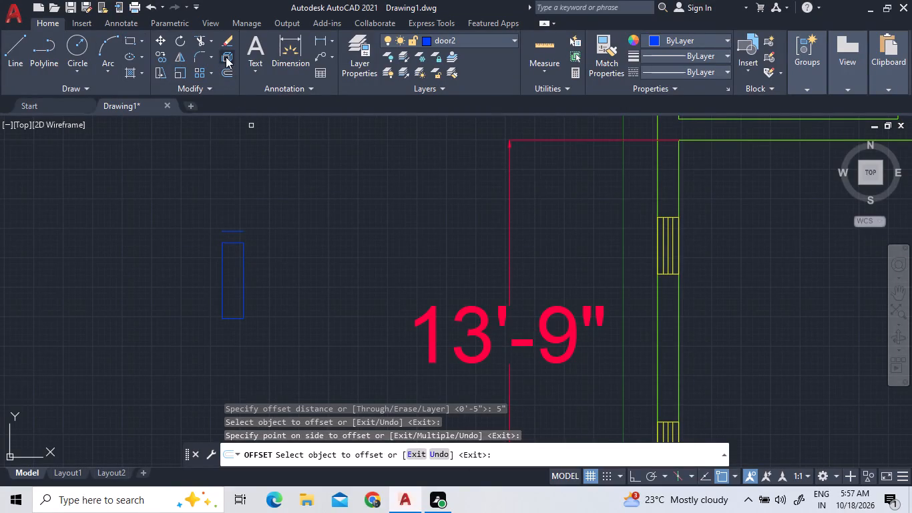
Extend both long sides of the rectangle up to the offset line and end the Extend command.
left_click(210, 41)
left_click(217, 82)
left_click(223, 273)
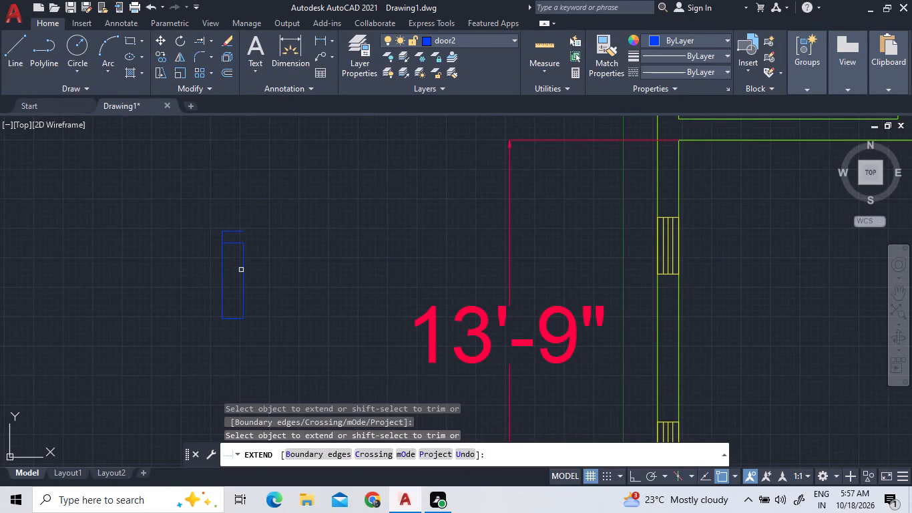
double_click(242, 270)
right_click(269, 250)
left_click(278, 254)
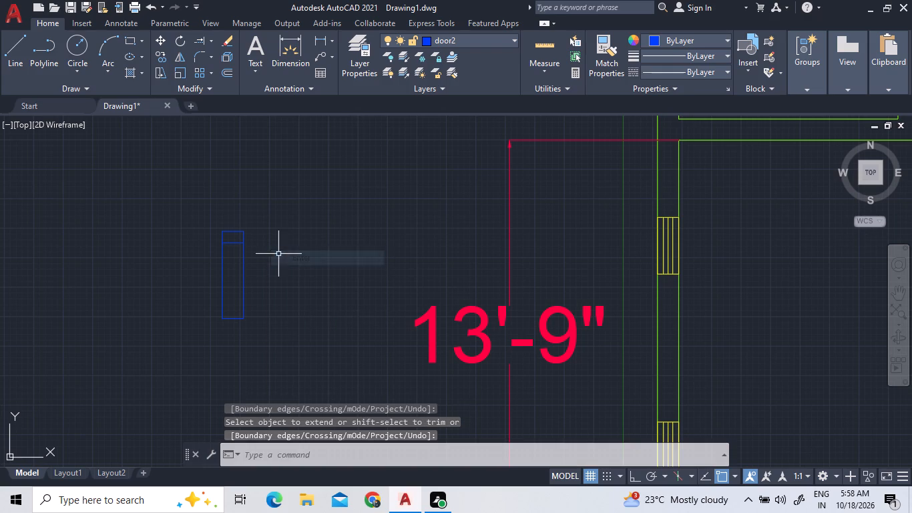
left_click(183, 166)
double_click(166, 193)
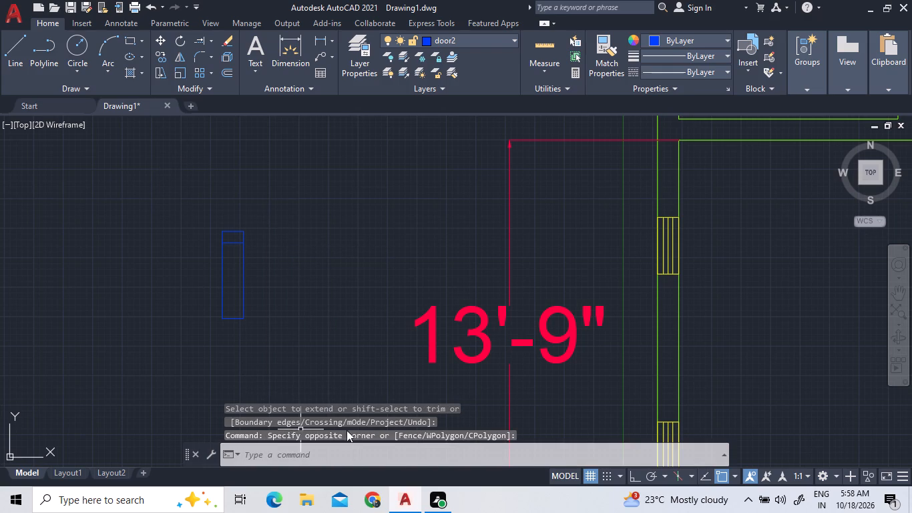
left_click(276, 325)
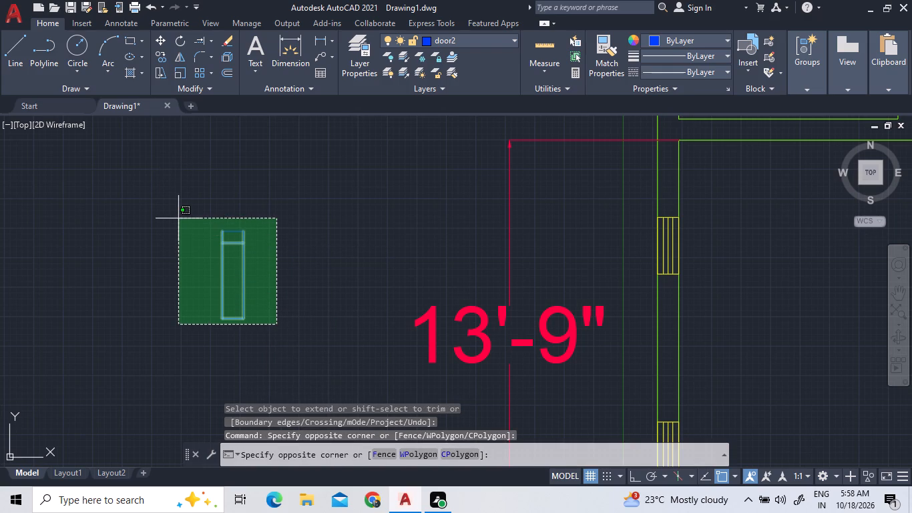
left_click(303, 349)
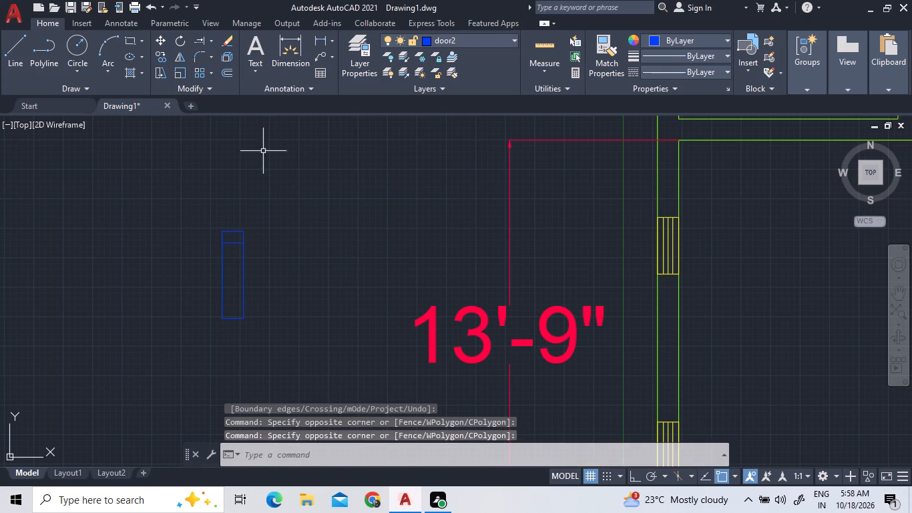
Insert the architectural Door - Imperial block from the tool palettes above and to the right of the blue rectangle, and close the palettes.
right_click(303, 210)
left_click(327, 232)
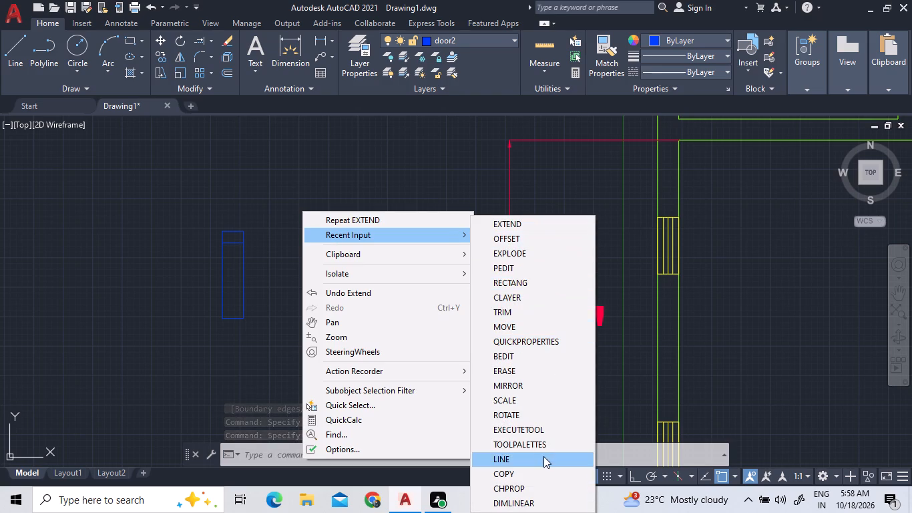
left_click(543, 442)
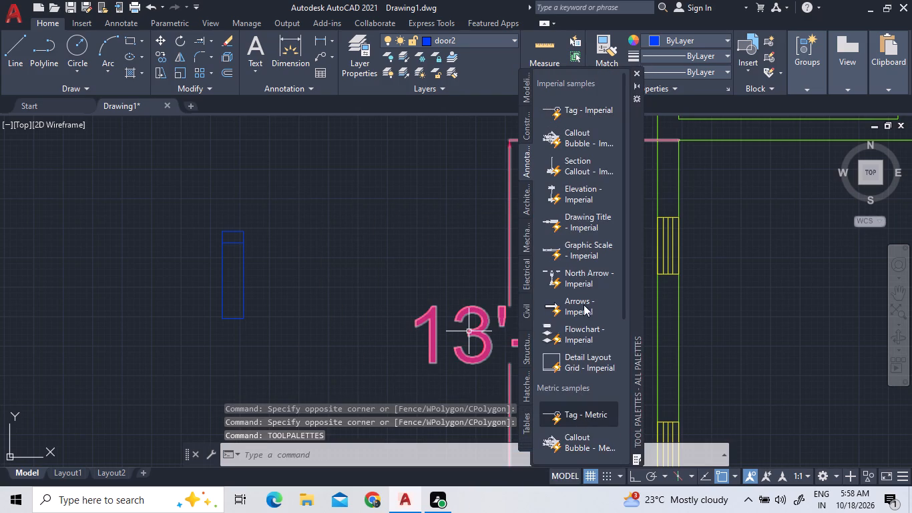
left_click(526, 193)
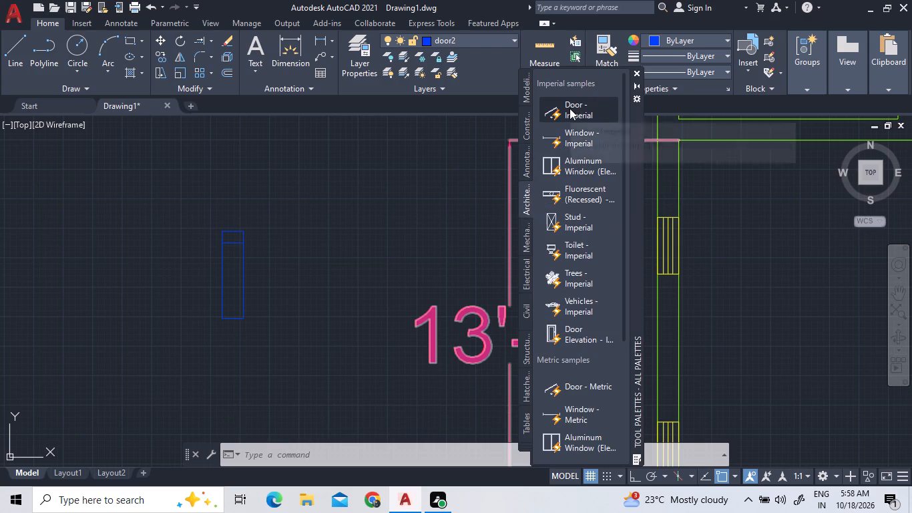
left_click_drag(569, 108, 361, 172)
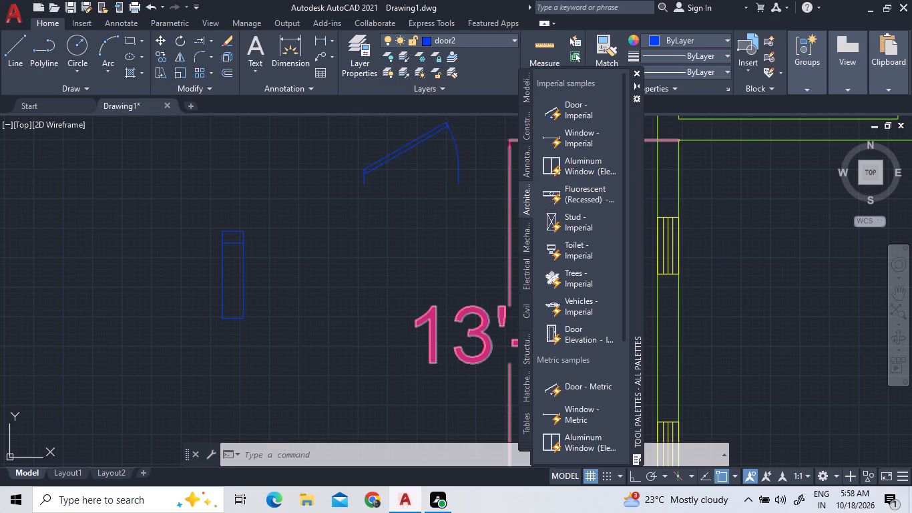
left_click_drag(361, 172, 336, 190)
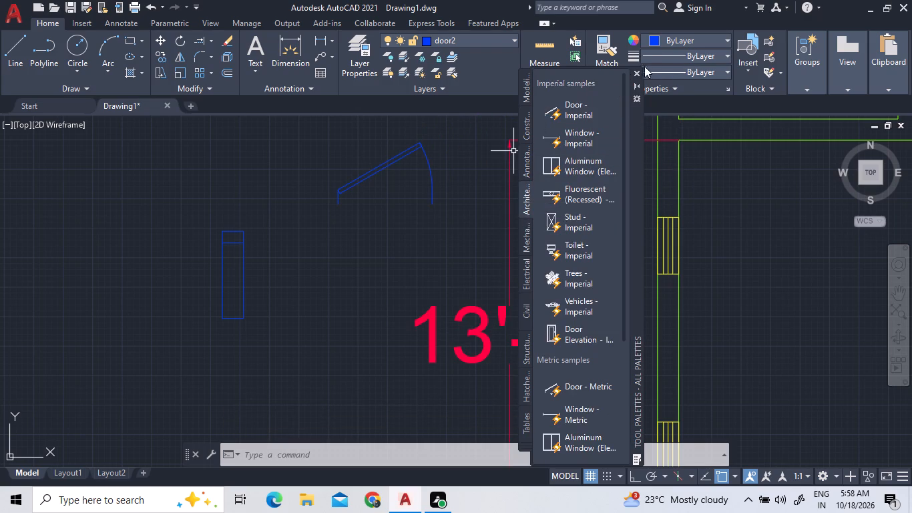
double_click(638, 71)
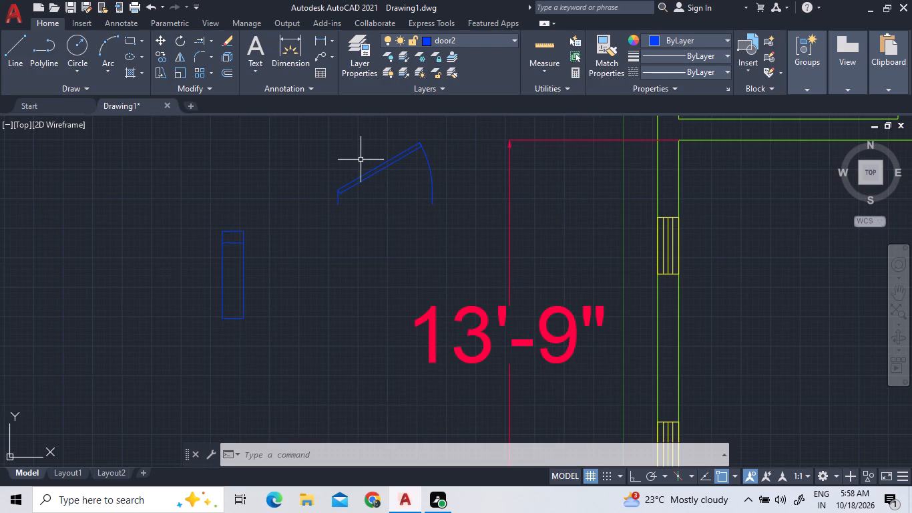
Change the new door block's opening angle so its leaf stands perpendicular to the opening.
left_click(357, 181)
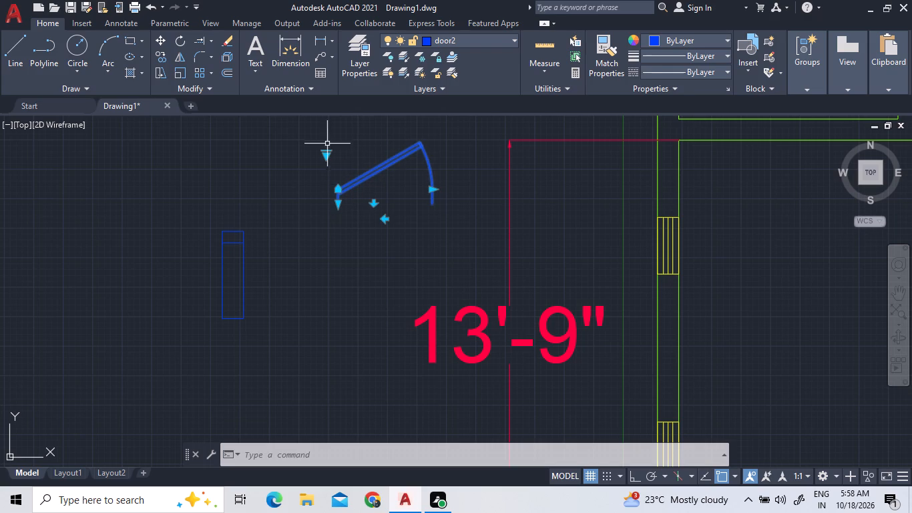
left_click(326, 159)
left_click(325, 152)
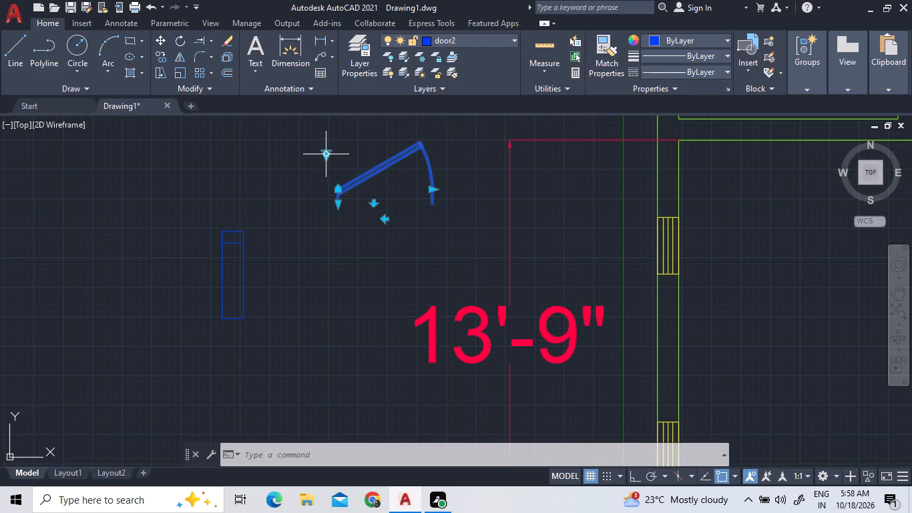
left_click(328, 151)
left_click(343, 204)
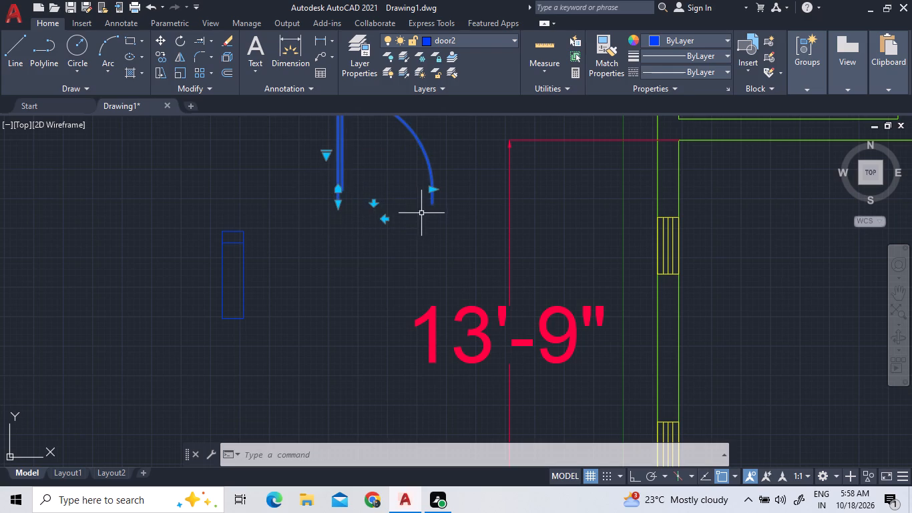
Rotate the new door block a quarter turn clockwise about the lower end of its arc, with Ortho on.
right_click(376, 250)
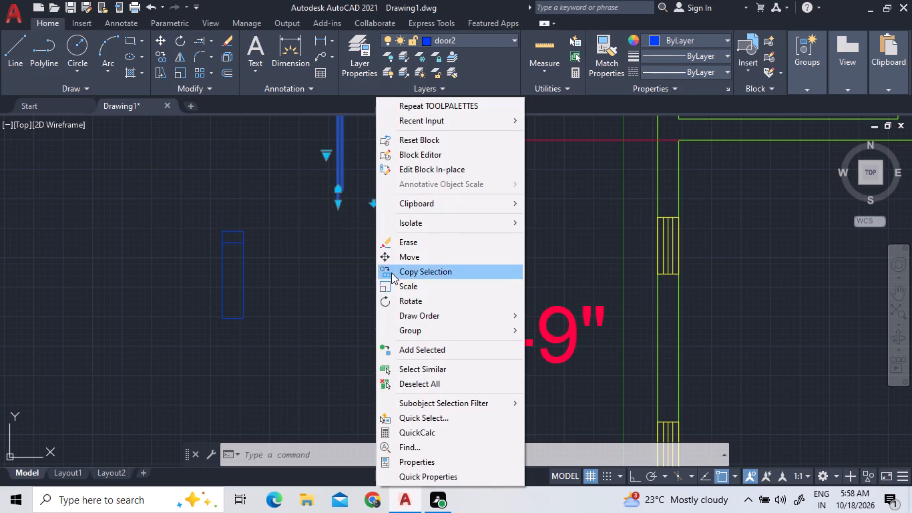
left_click(395, 302)
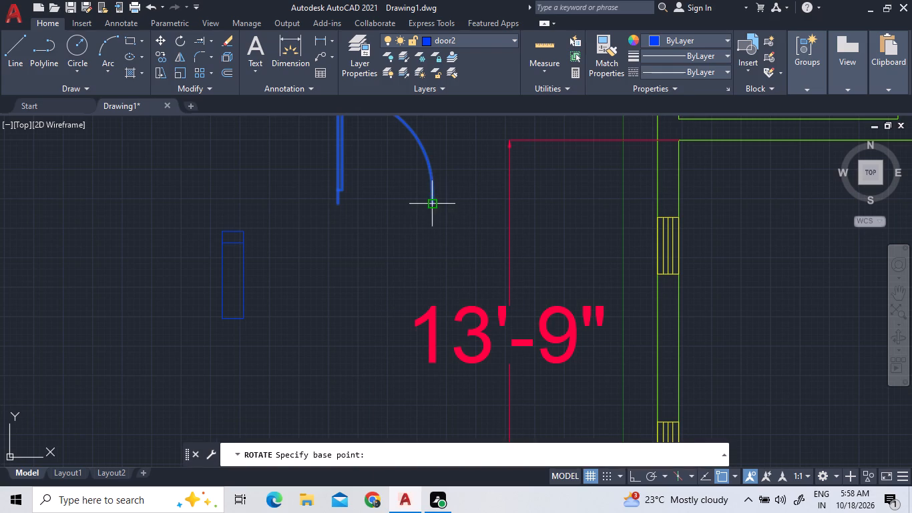
left_click(433, 207)
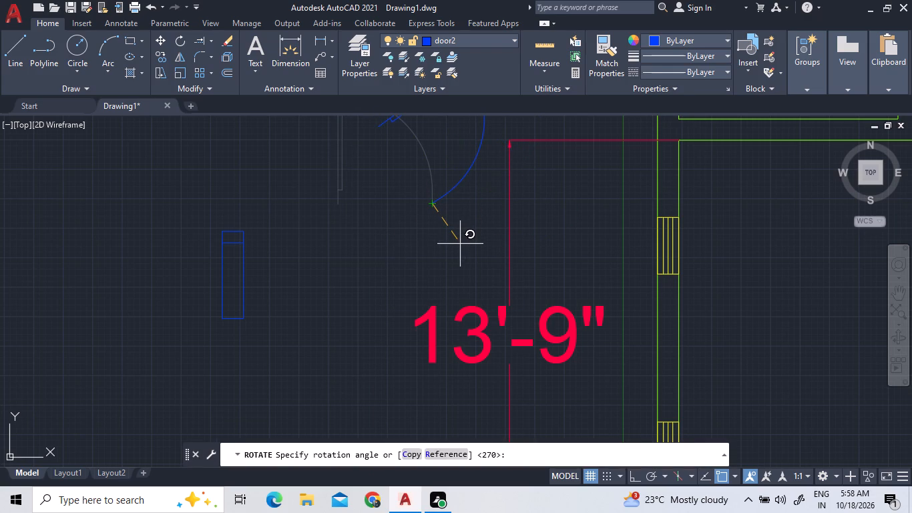
key("F8")
left_click(460, 244)
scroll(457, 272, "down", 3)
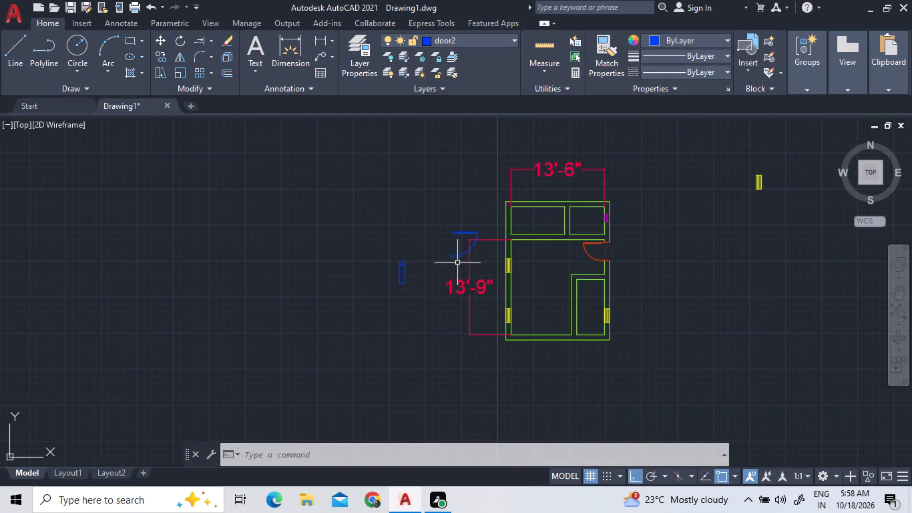
Resize the rotated door block's opening by its width grip, shortening it 8" to 2'-8".
scroll(460, 242, "up", 3)
left_click(462, 238)
double_click(409, 159)
right_click(405, 172)
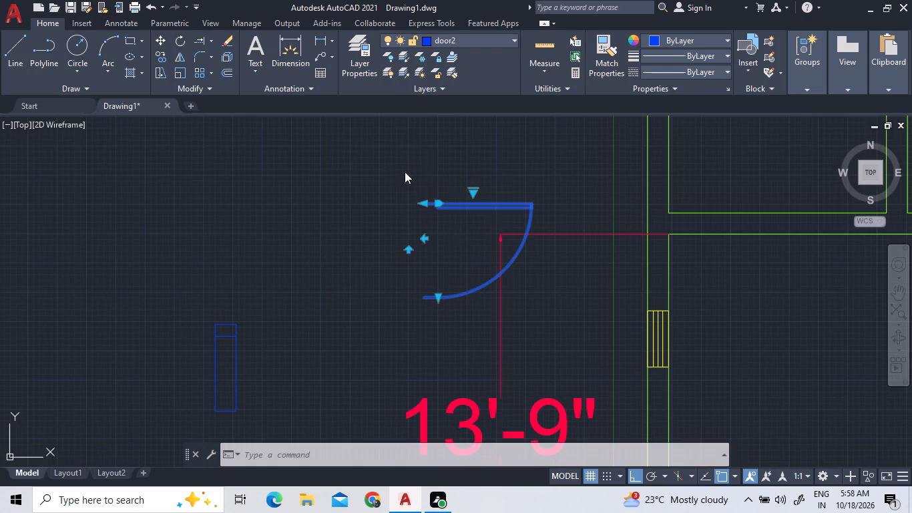
left_click(331, 216)
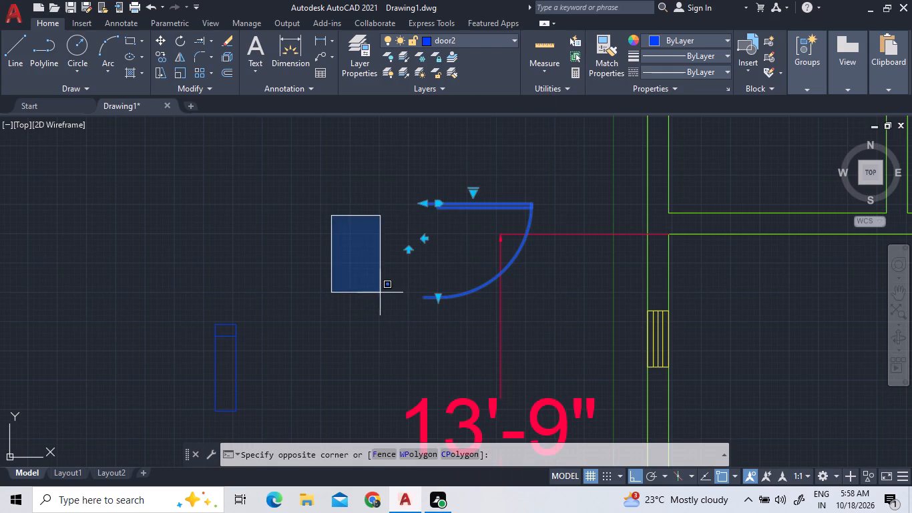
left_click(379, 292)
left_click(436, 299)
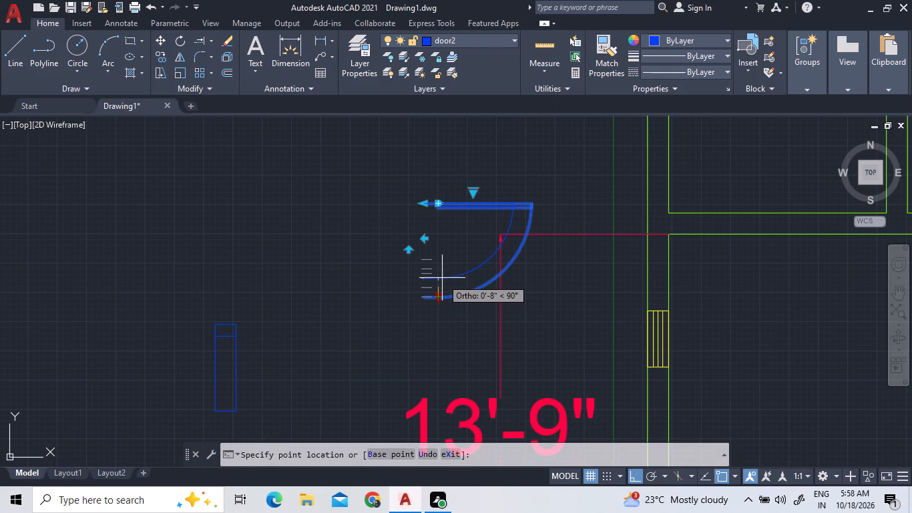
left_click(442, 278)
scroll(465, 220, "up", 1)
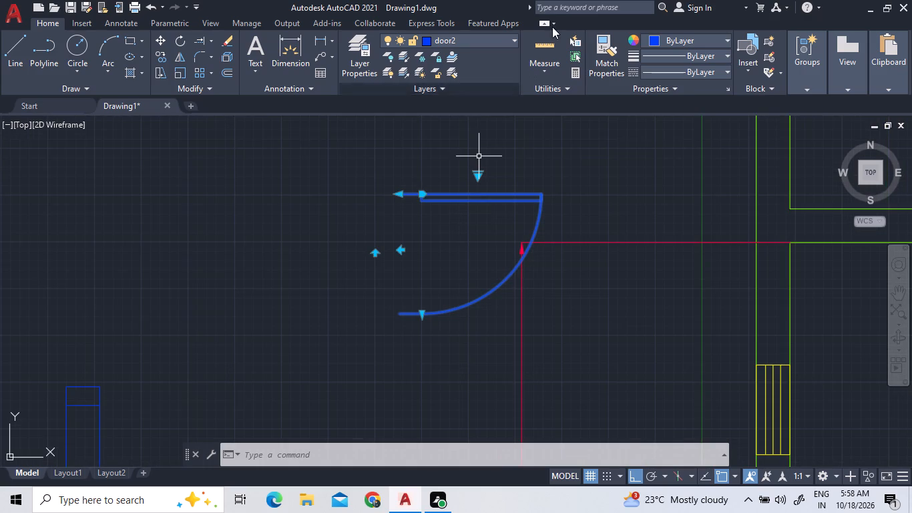
Measure the resized door block's leaf length and swing radius.
left_click(547, 45)
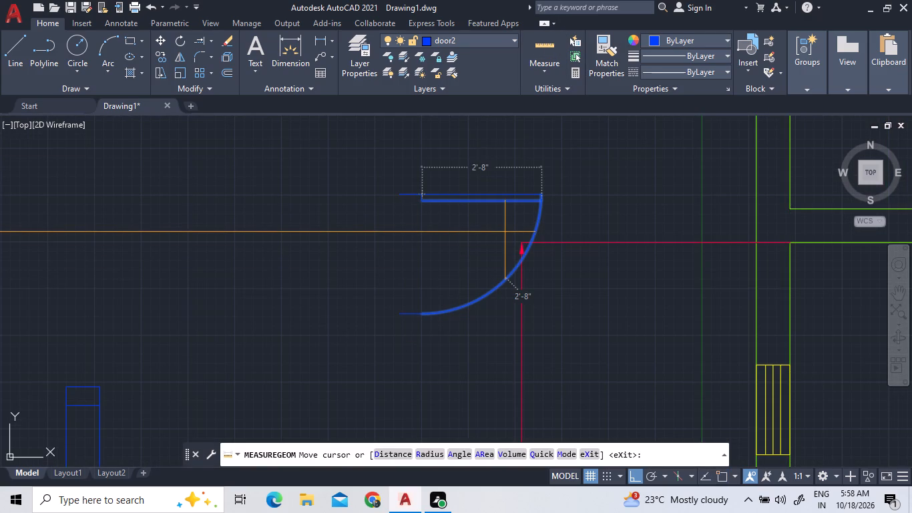
key("Escape")
double_click(475, 192)
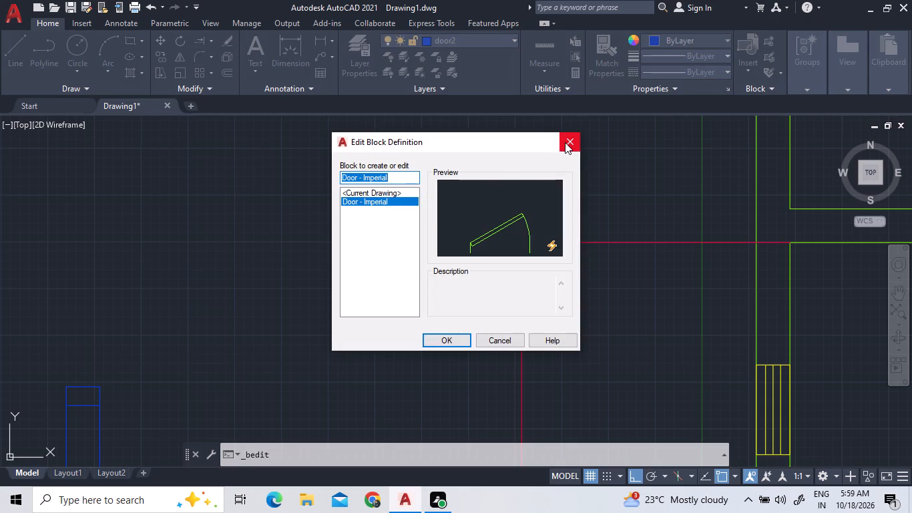
left_click(566, 144)
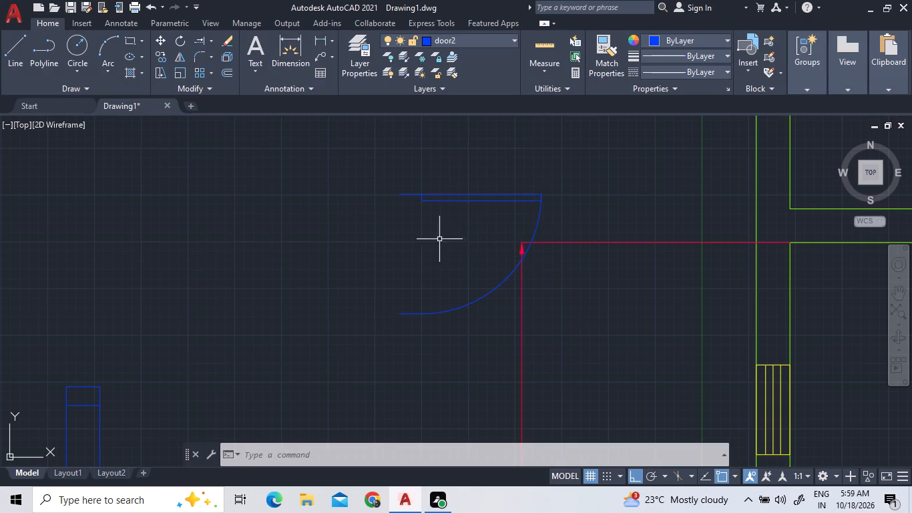
Move the door block by its upper left end to the blue rectangle's right side at the upper dividing line, with Ortho off.
double_click(403, 189)
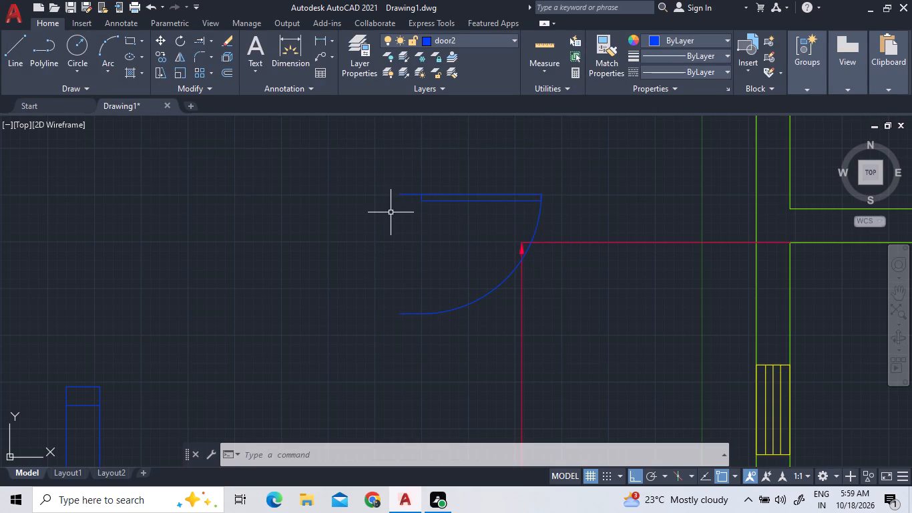
left_click(409, 194)
right_click(392, 206)
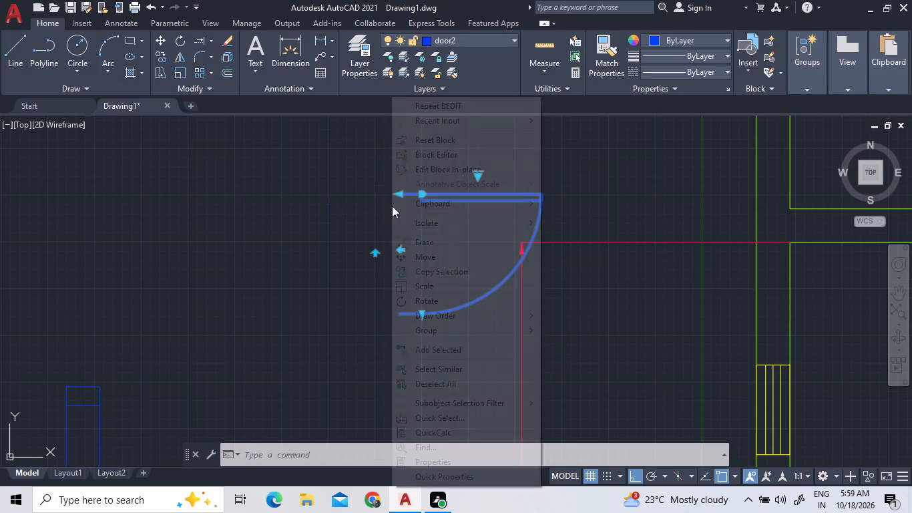
left_click(410, 258)
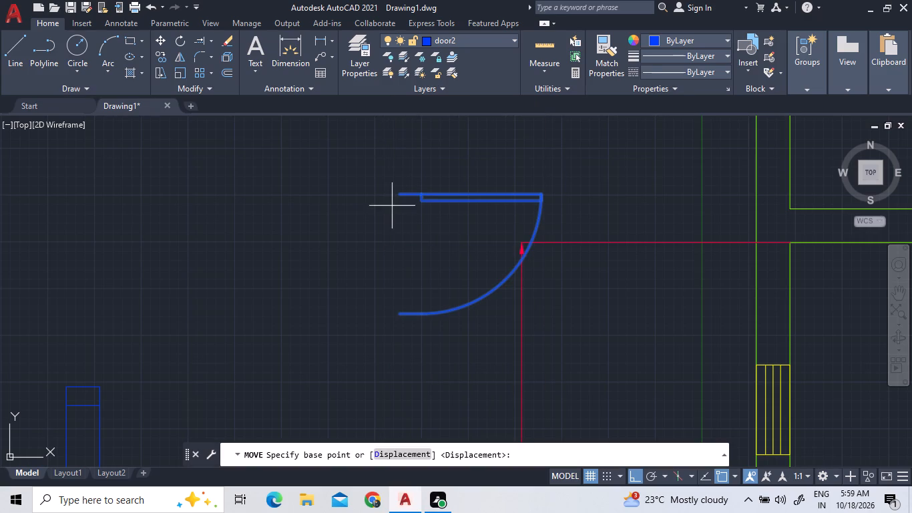
left_click(399, 196)
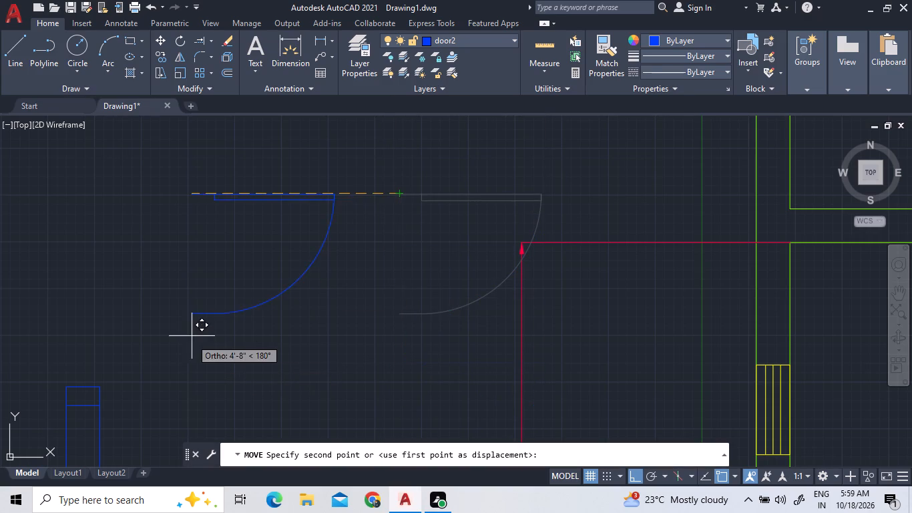
scroll(192, 334, "down", 3)
key("F8")
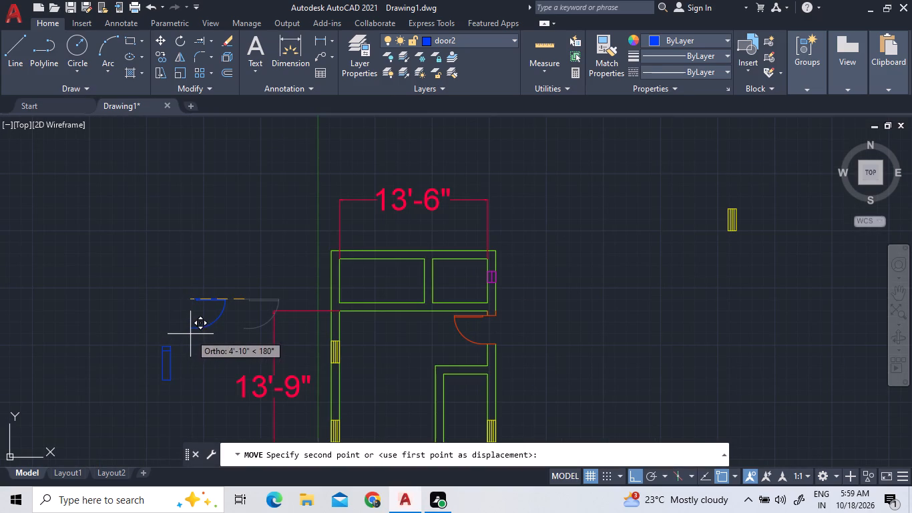
scroll(169, 372, "up", 5)
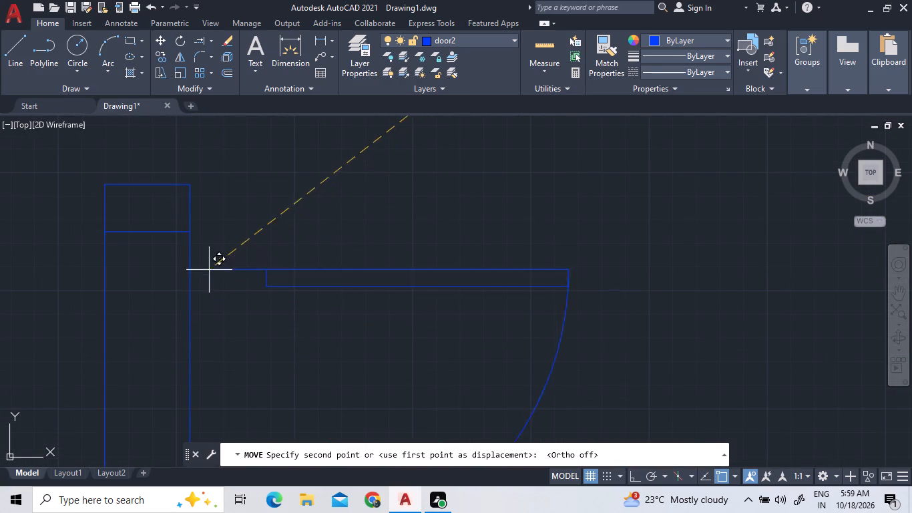
scroll(198, 231, "up", 5)
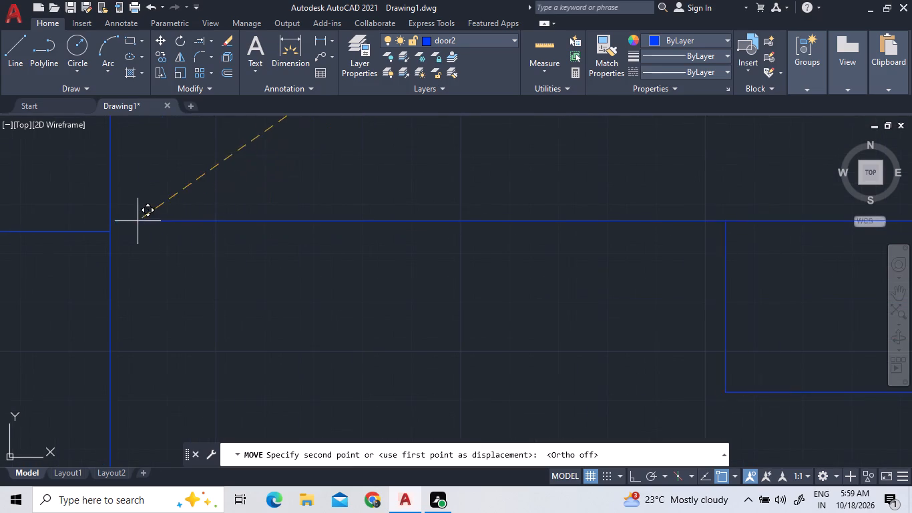
left_click(110, 229)
Examine how the door block's ends meet the blue rectangle's dividing line and lower right corner.
scroll(193, 224, "down", 4)
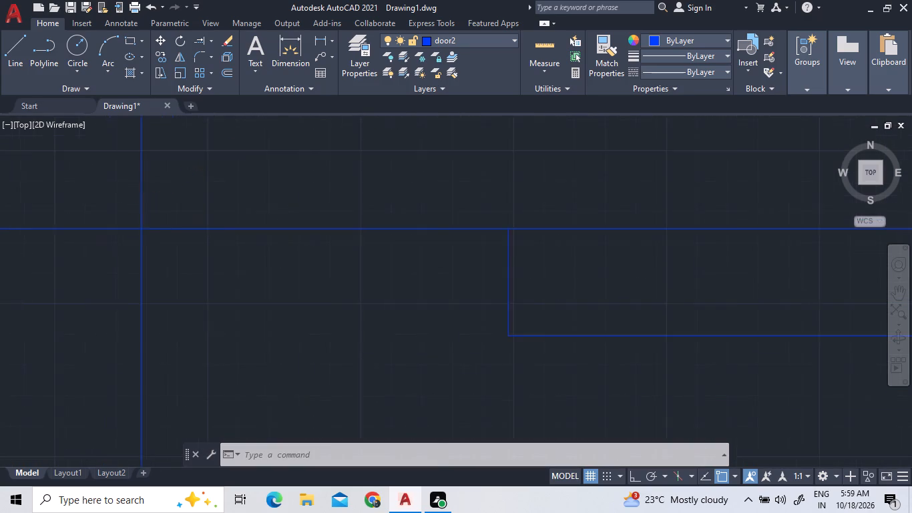
scroll(192, 224, "down", 3)
scroll(187, 458, "up", 4)
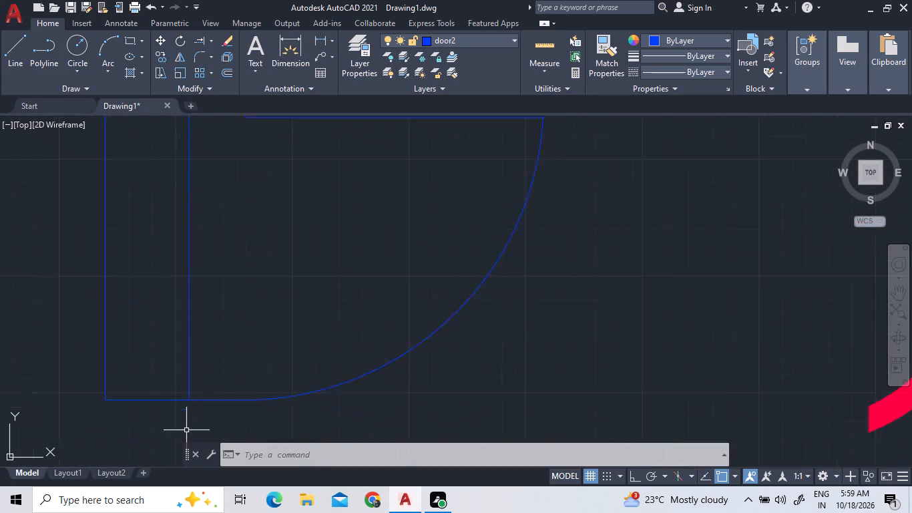
scroll(186, 428, "up", 1)
scroll(210, 325, "up", 2)
scroll(210, 322, "down", 6)
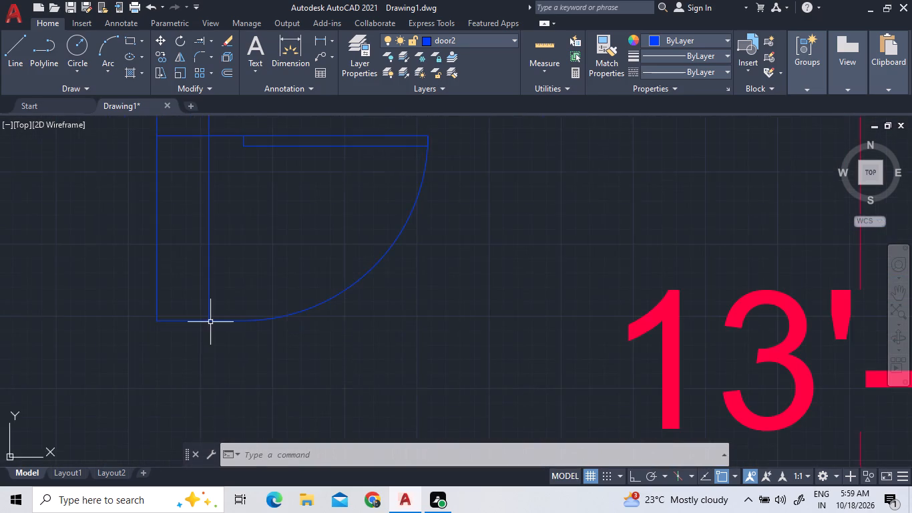
scroll(210, 322, "down", 1)
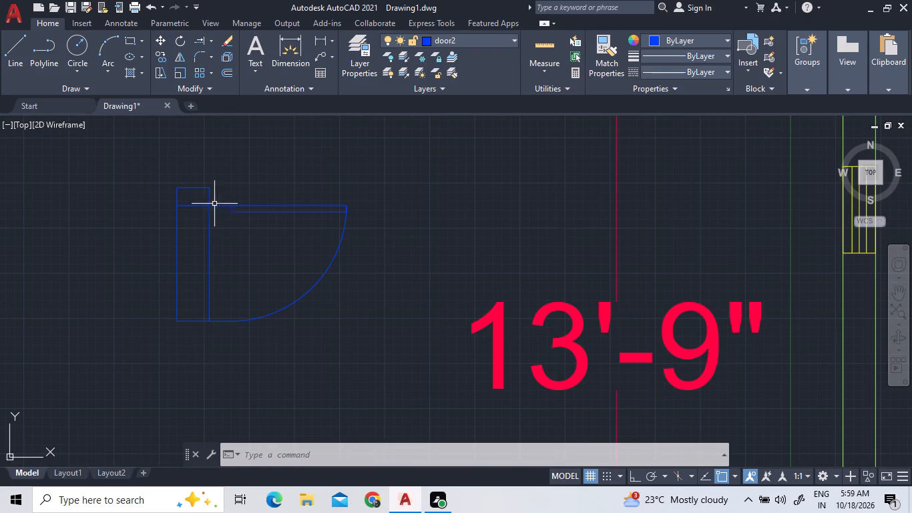
Move the blue rectangle and door block together onto the small lower-right room's left partition wall, just below its inner top corner.
left_click(242, 259)
double_click(136, 180)
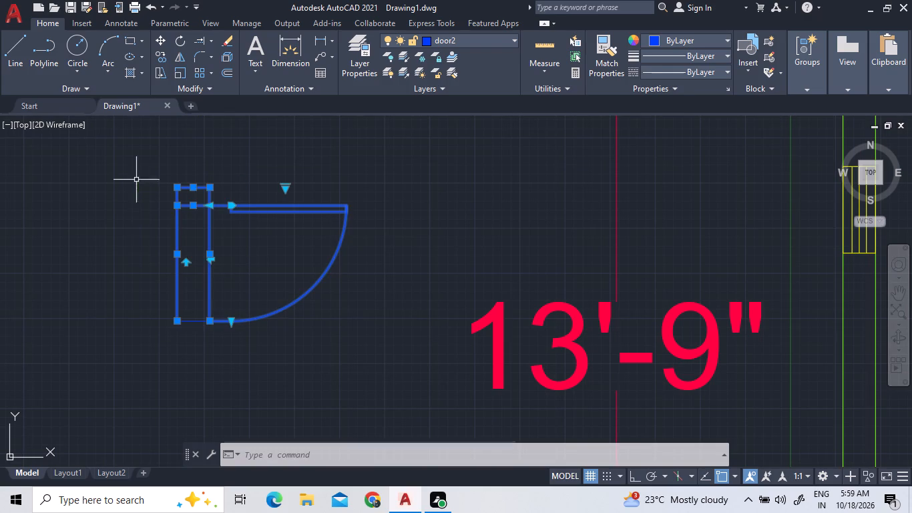
left_click(194, 323)
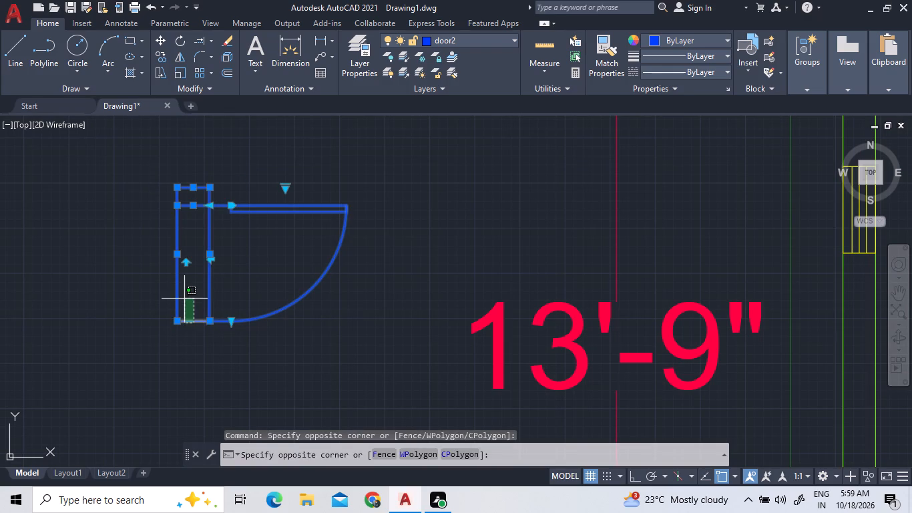
double_click(183, 299)
right_click(267, 289)
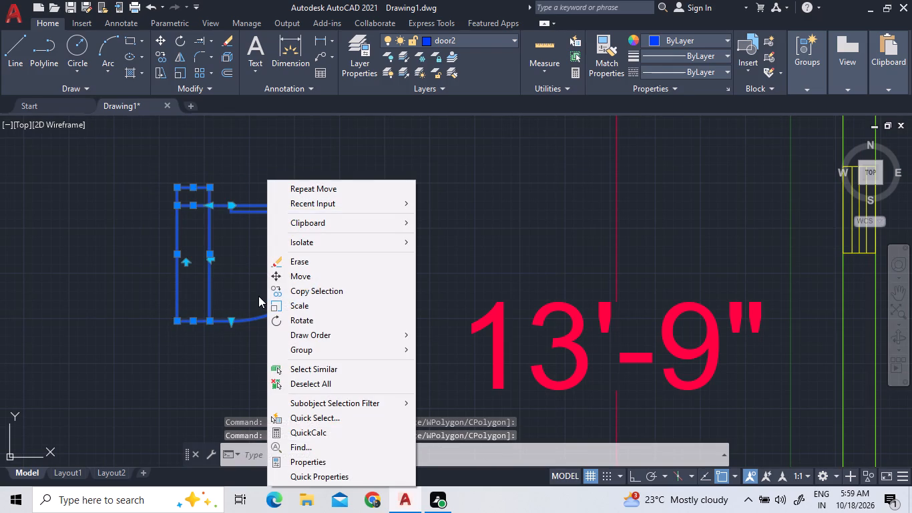
double_click(301, 280)
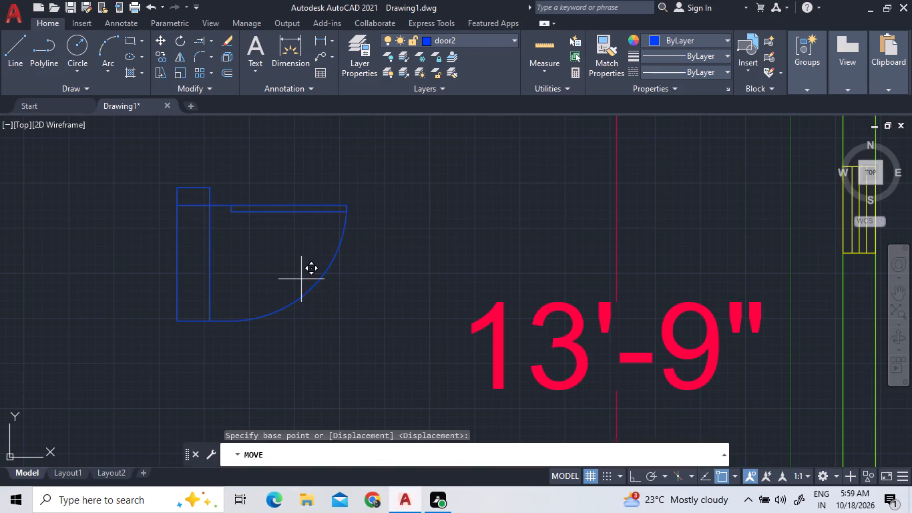
scroll(258, 134, "down", 3)
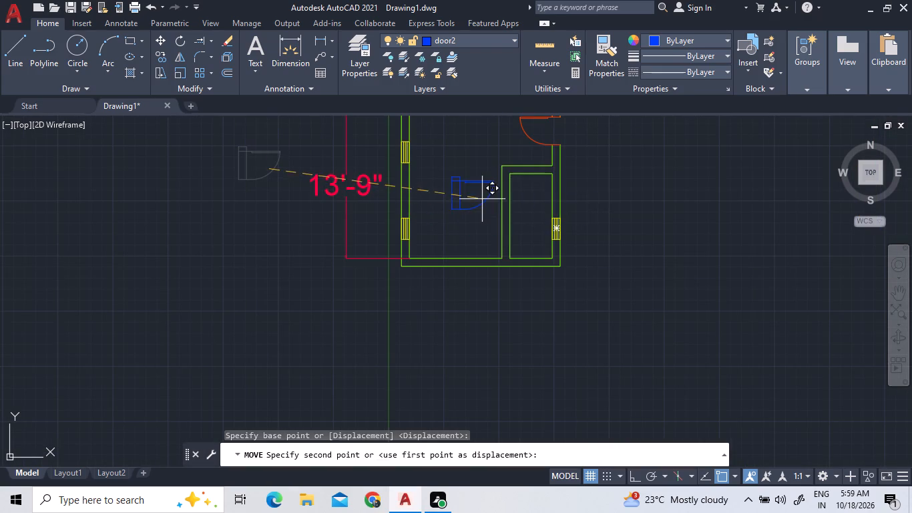
scroll(488, 196, "up", 2)
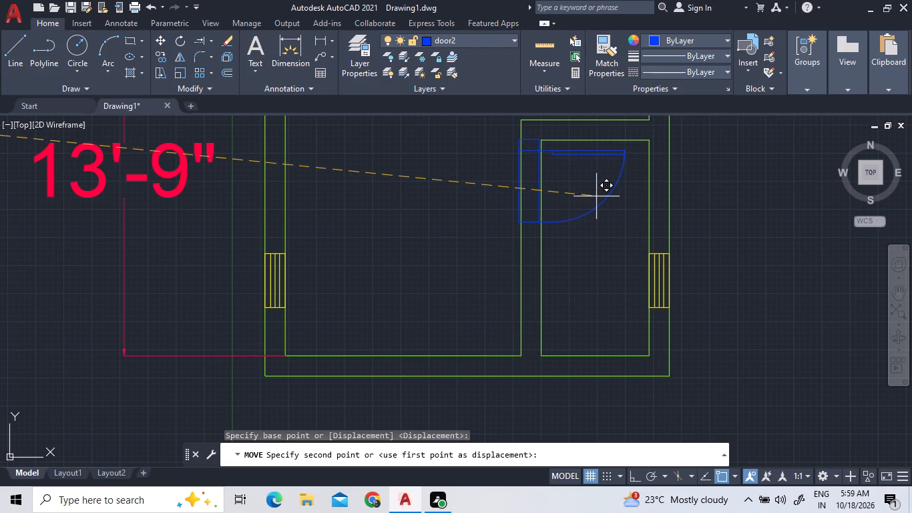
scroll(596, 196, "up", 1)
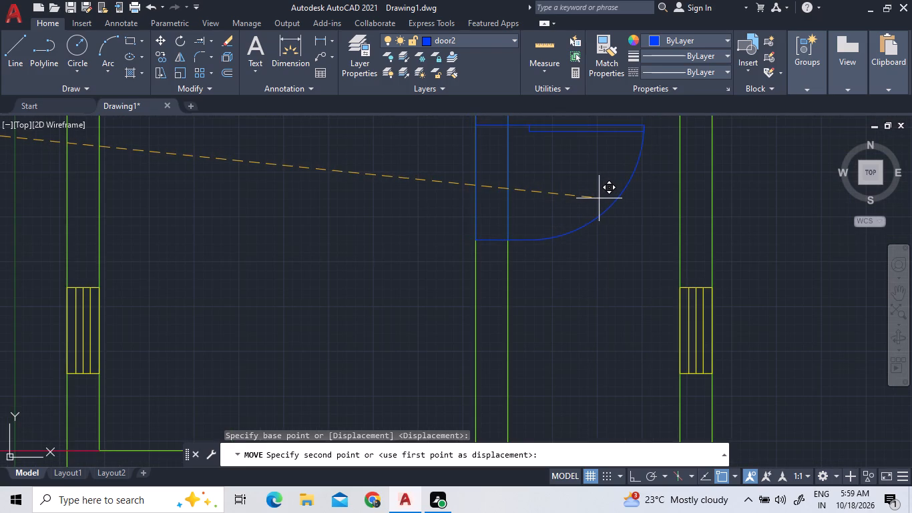
scroll(599, 198, "down", 1)
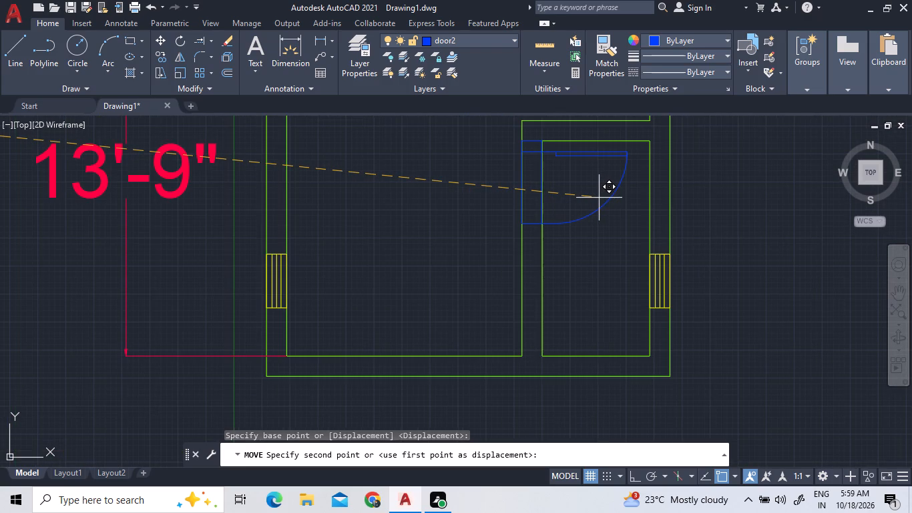
left_click(599, 198)
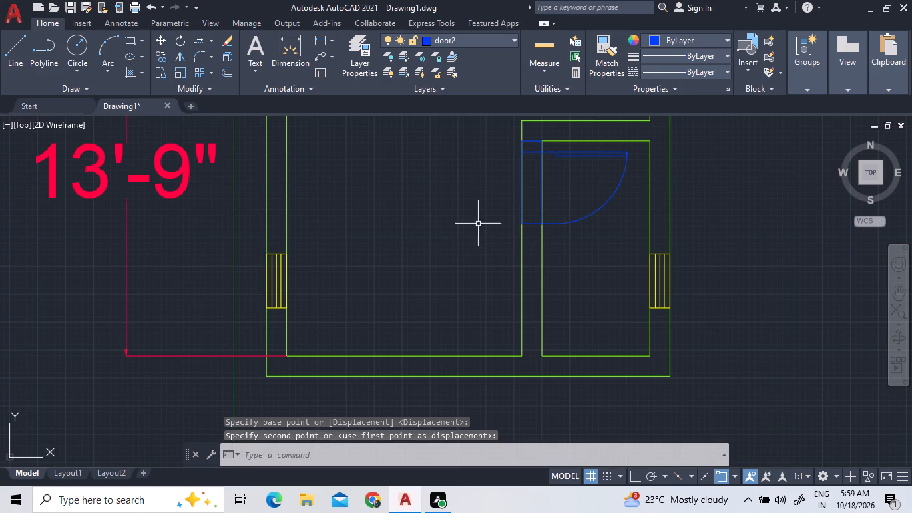
Move the blue opening lines and door block by the opening's upper right corner onto the small lower-right room's inner top-left corner.
scroll(537, 130, "up", 4)
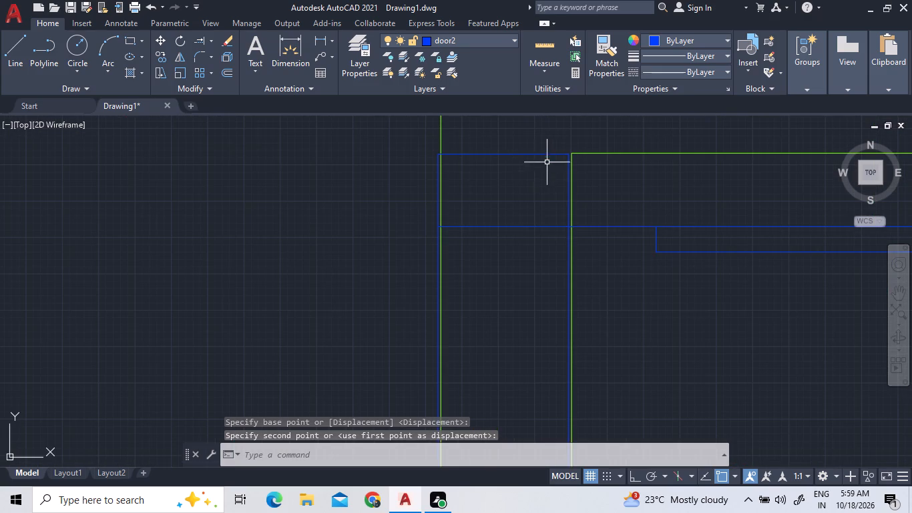
left_click(521, 256)
left_click(486, 133)
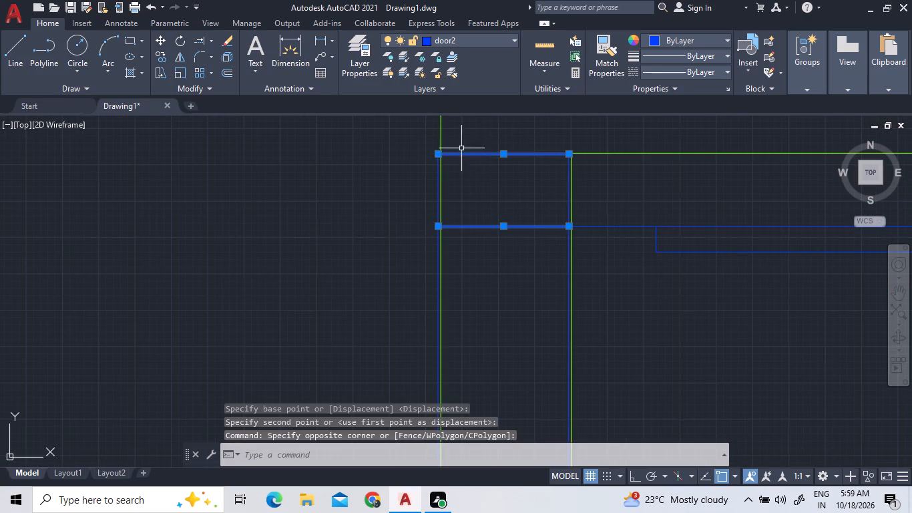
double_click(438, 162)
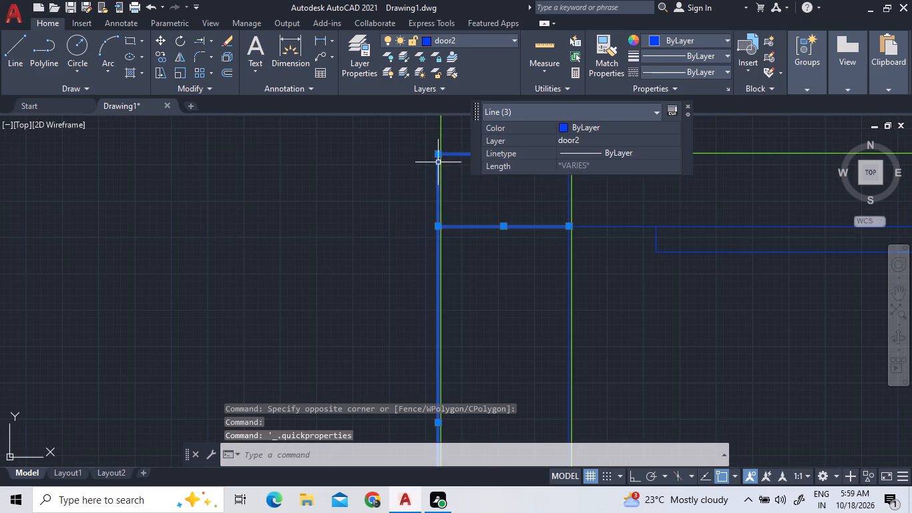
left_click(557, 203)
double_click(509, 192)
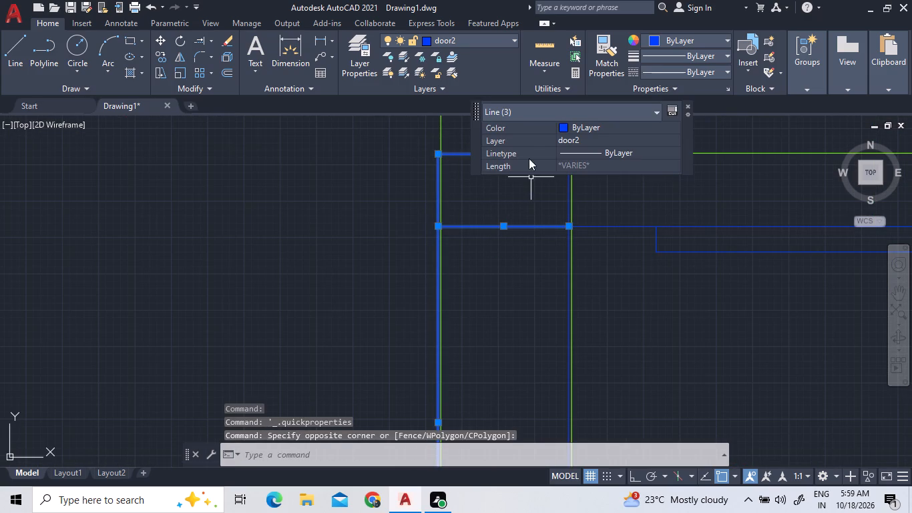
triple_click(685, 106)
left_click(690, 106)
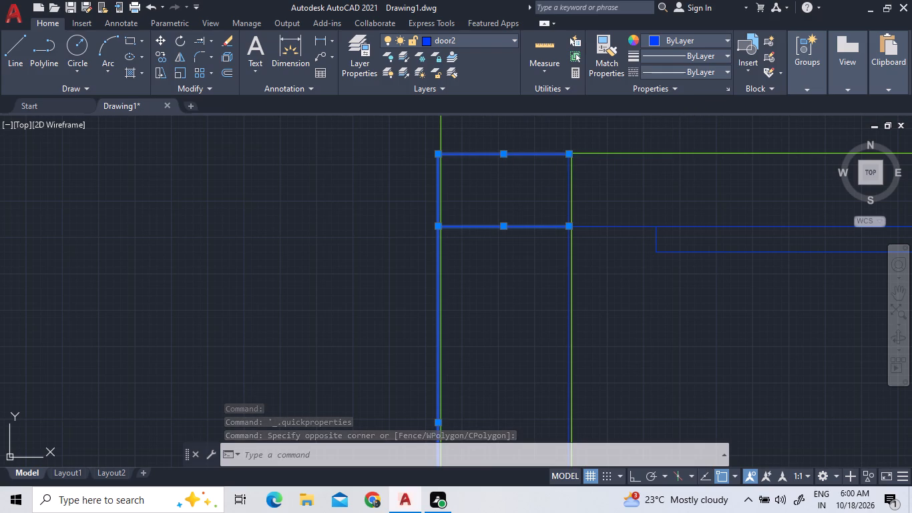
left_click(570, 171)
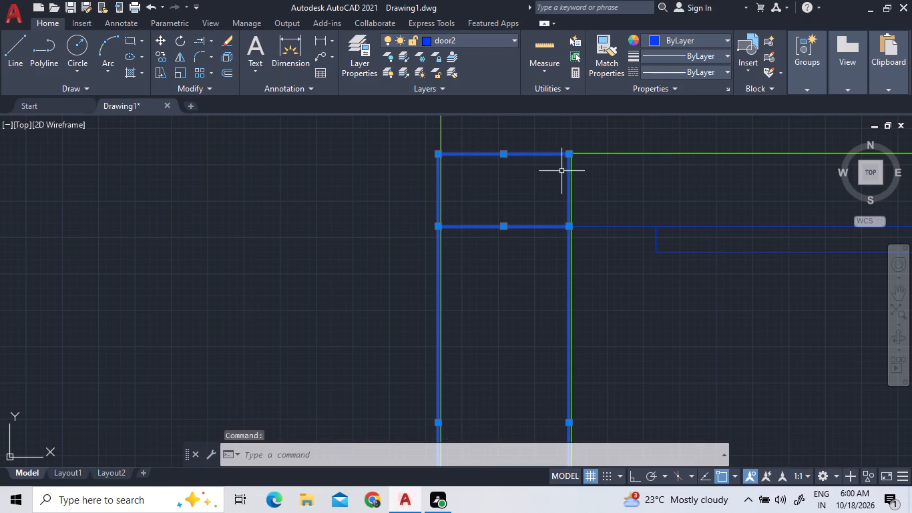
double_click(622, 224)
left_click(614, 232)
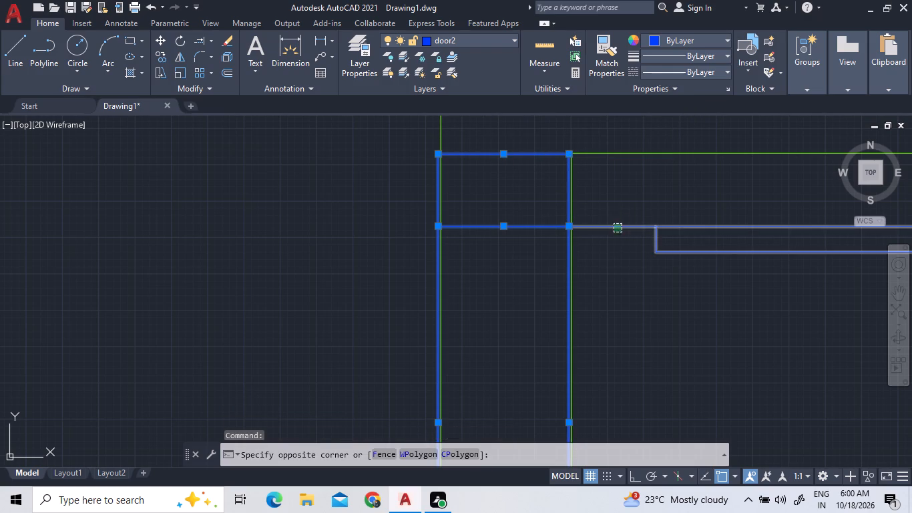
scroll(580, 220, "down", 2)
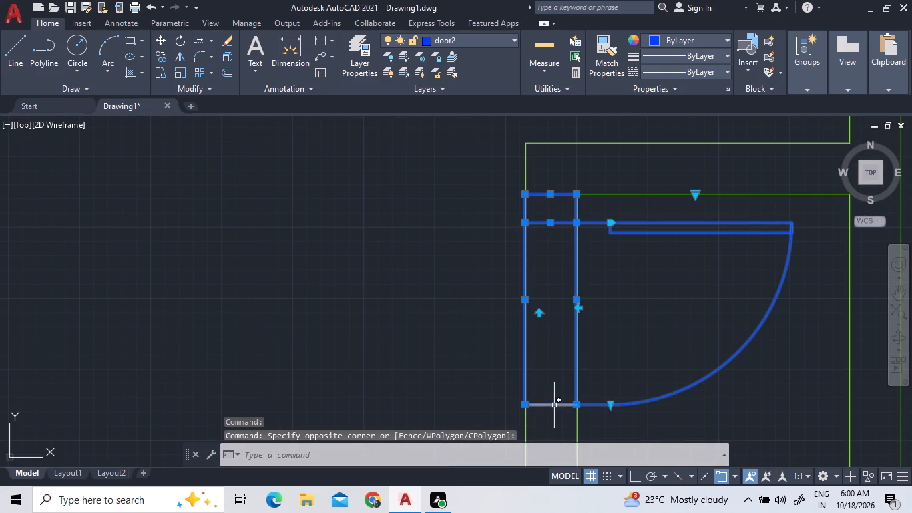
left_click(553, 405)
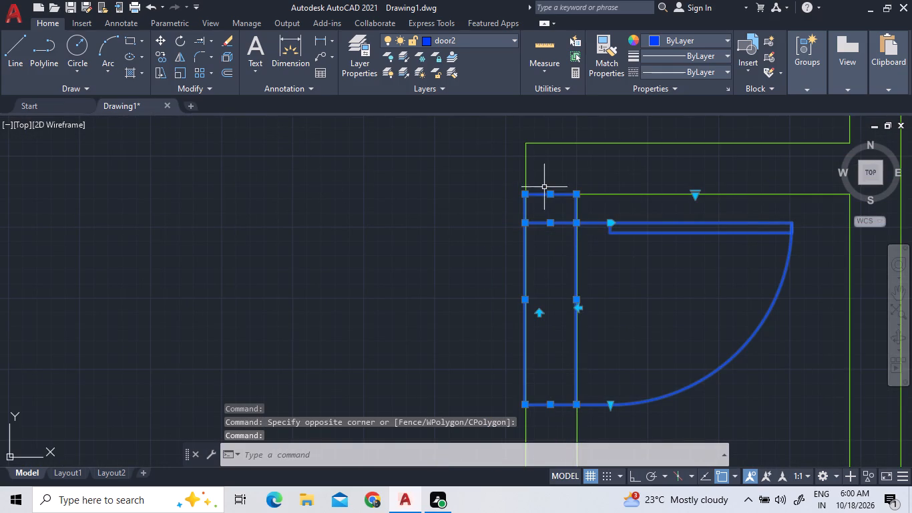
scroll(587, 194, "up", 6)
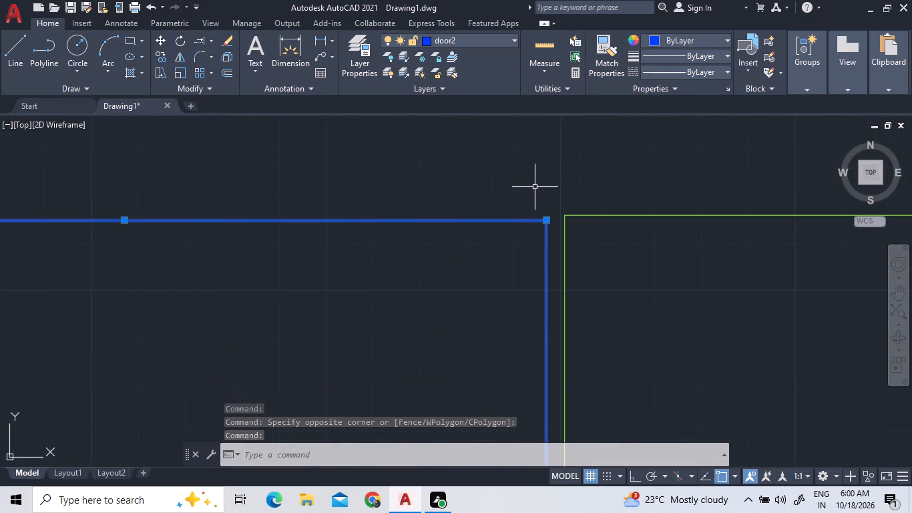
right_click(534, 187)
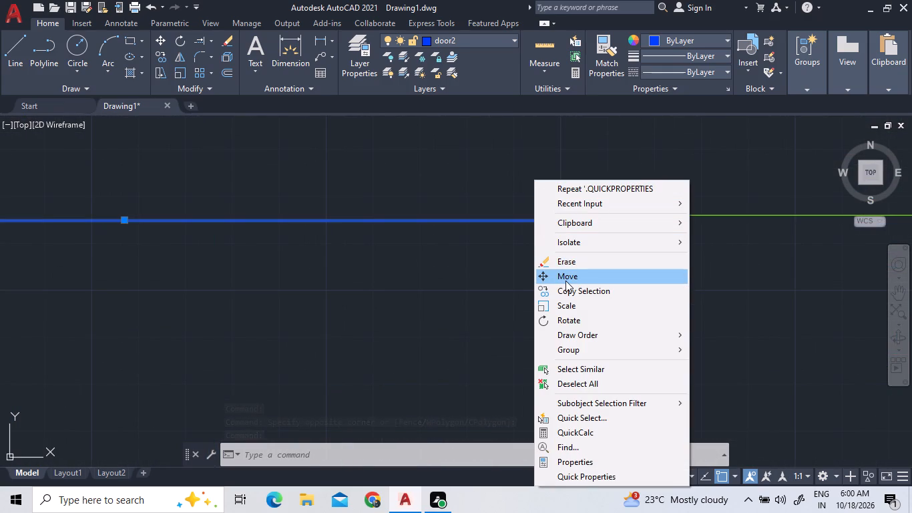
left_click(565, 277)
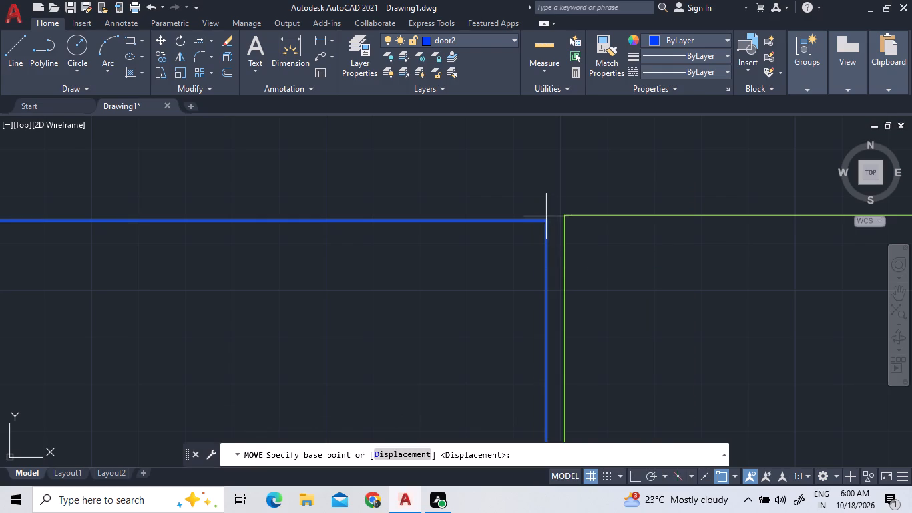
left_click(545, 220)
double_click(567, 214)
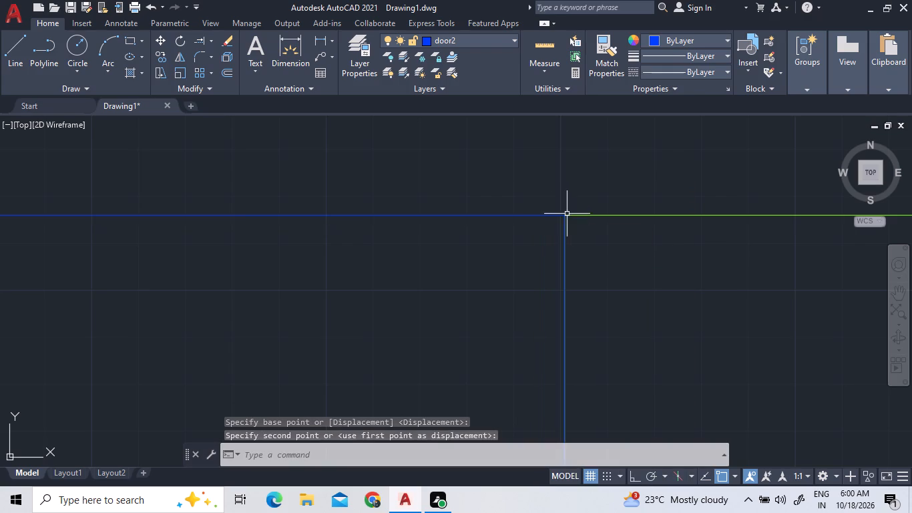
Trim the overlapping wall and blue lines across the small room's door opening, plus the short blue line closing the opening's top.
scroll(581, 207, "down", 7)
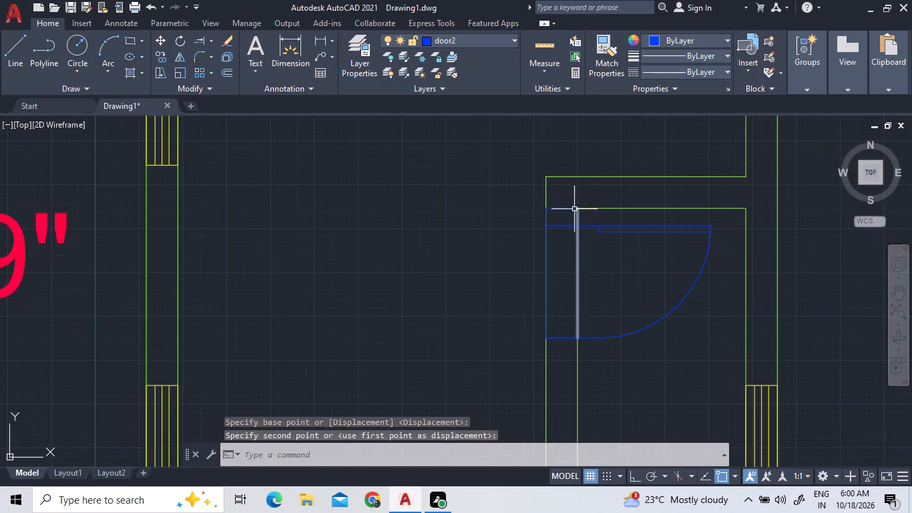
left_click(211, 33)
left_click(212, 61)
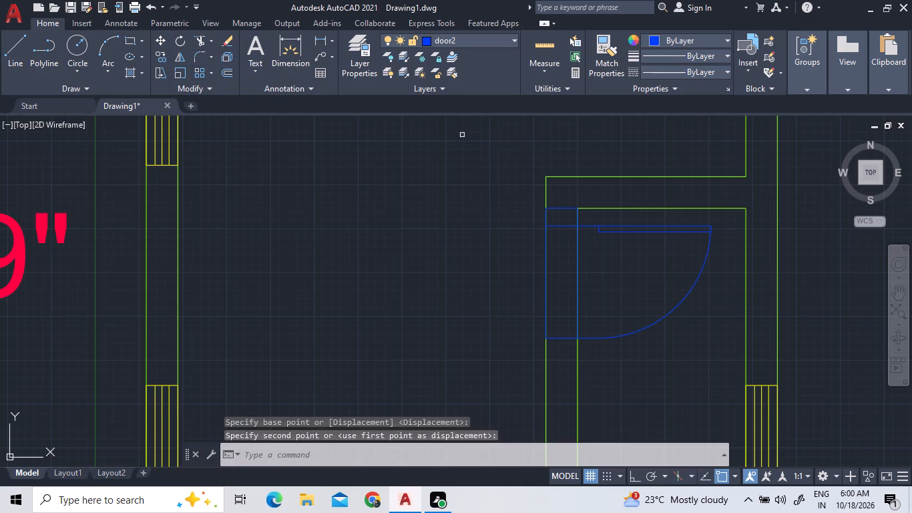
triple_click(577, 272)
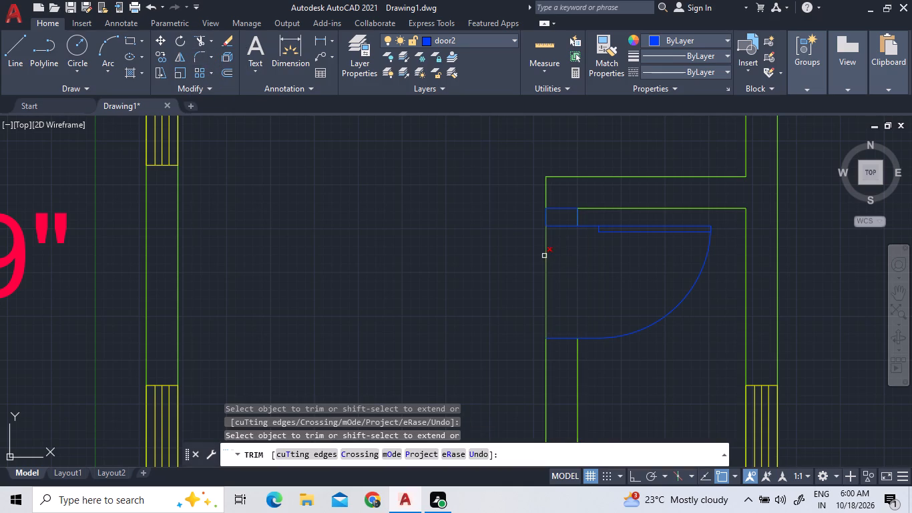
triple_click(544, 256)
left_click(565, 209)
right_click(556, 311)
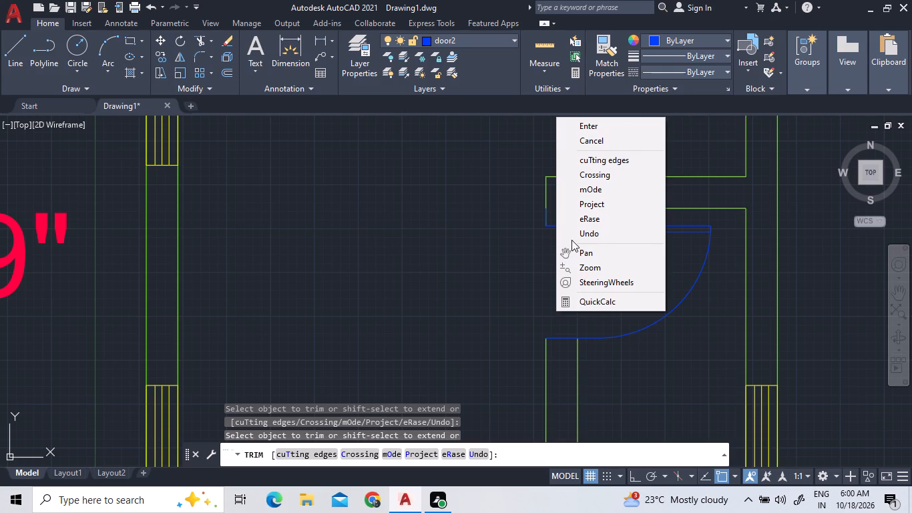
left_click(577, 130)
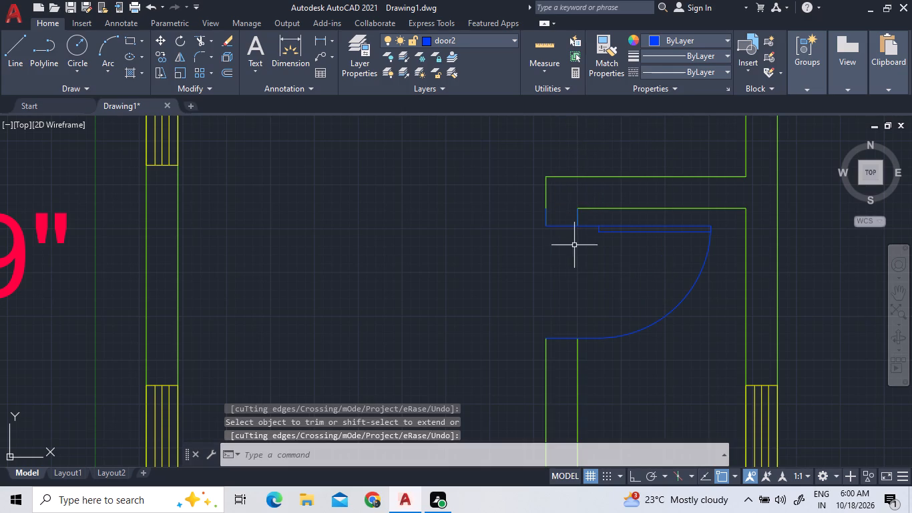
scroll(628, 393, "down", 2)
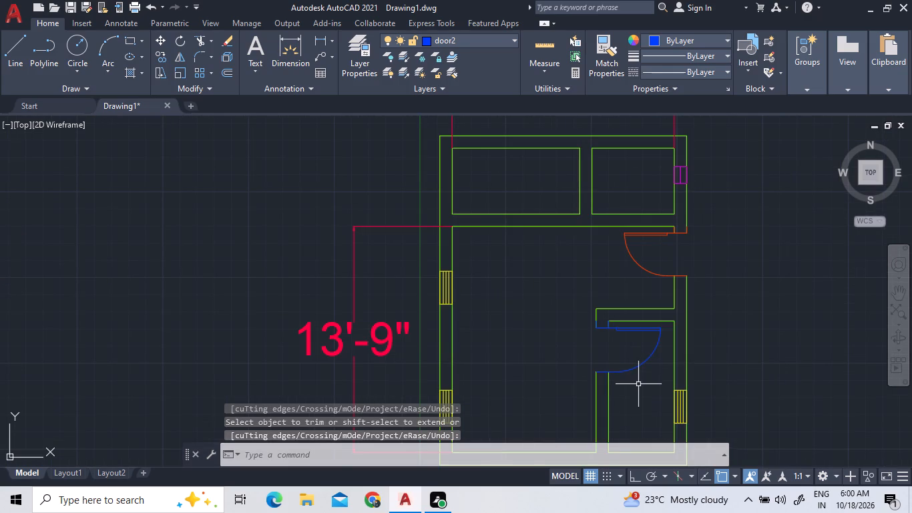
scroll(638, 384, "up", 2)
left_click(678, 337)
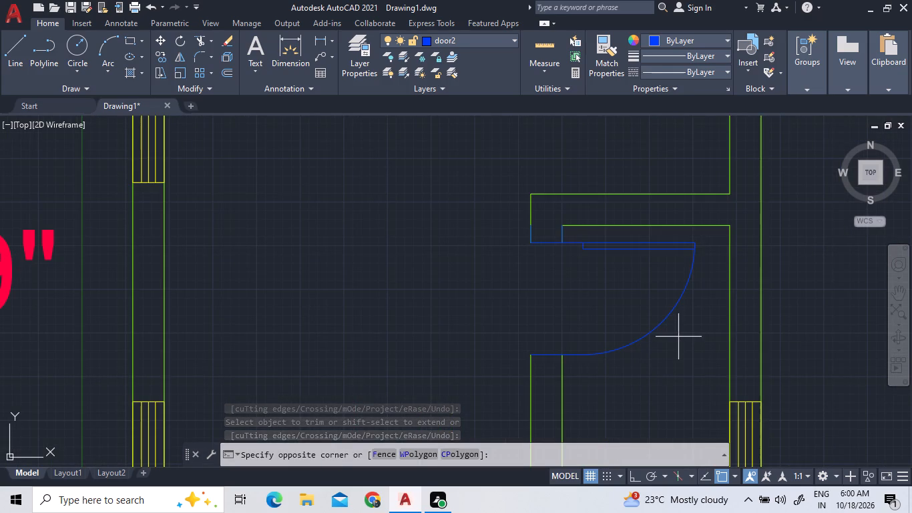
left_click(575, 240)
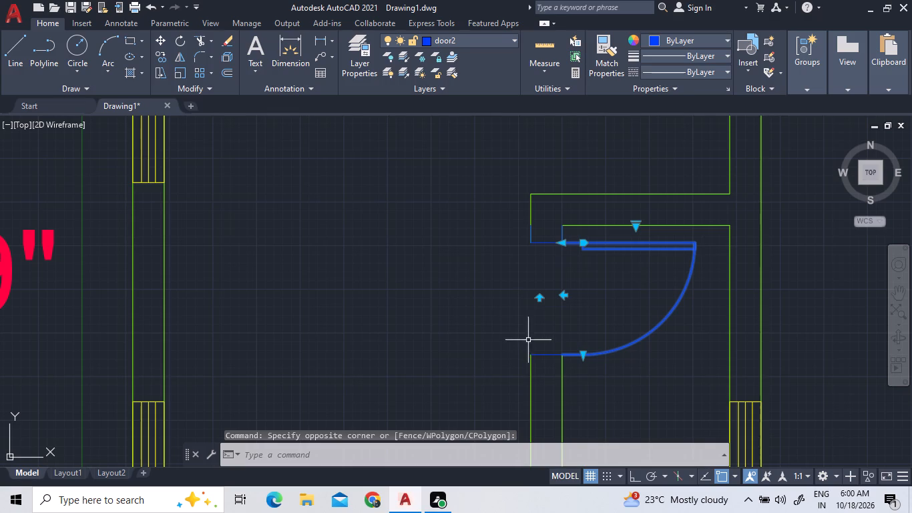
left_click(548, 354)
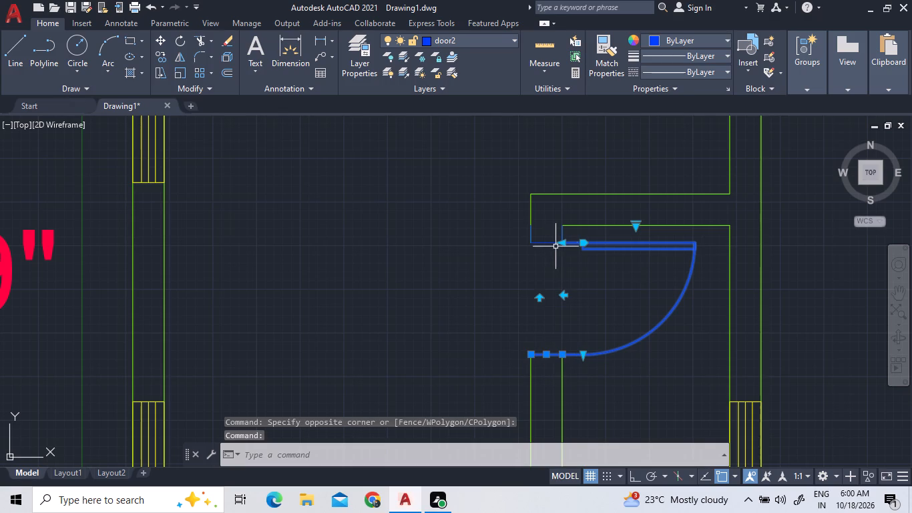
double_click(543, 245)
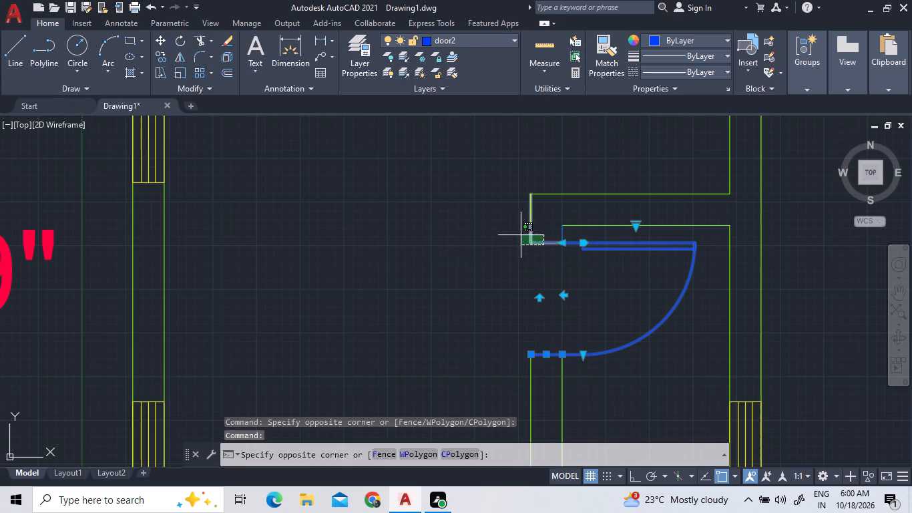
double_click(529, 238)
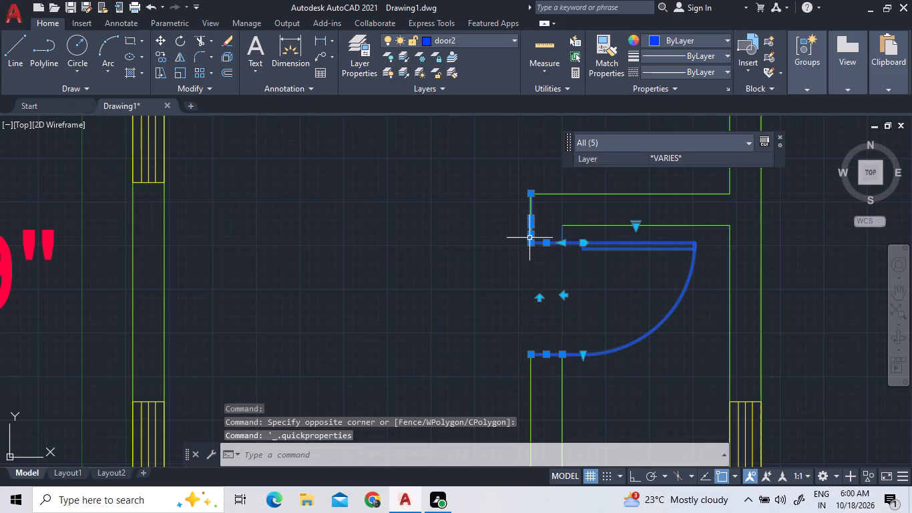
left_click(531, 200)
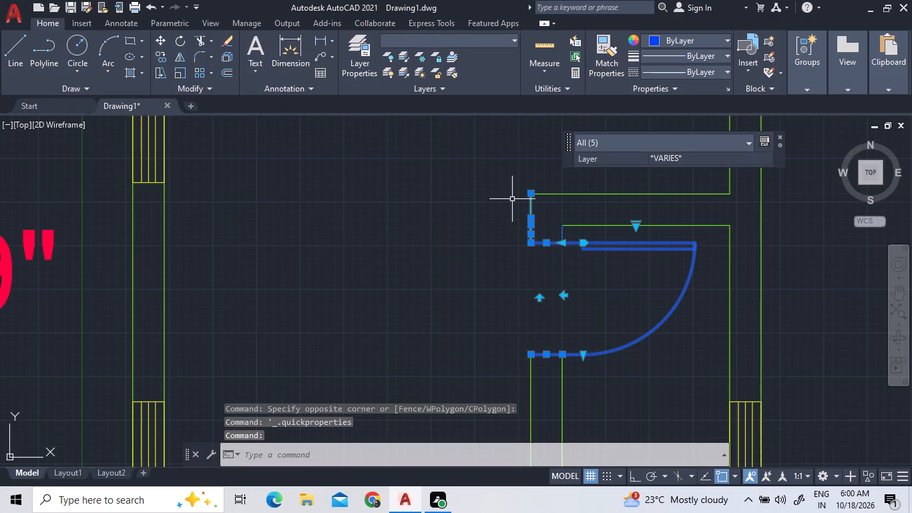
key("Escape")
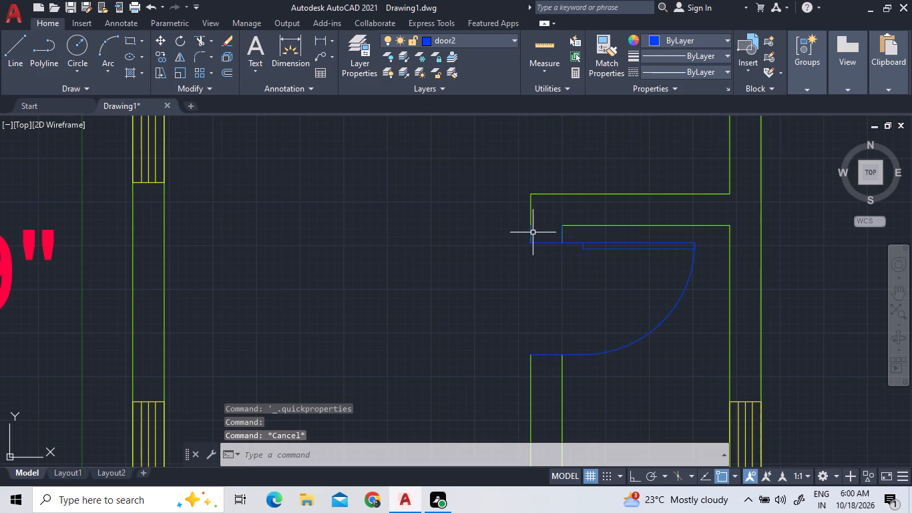
Copy the lower small room's blue opening lines and door block onto the partition wall between the two top rooms, near its upper end.
left_click(530, 232)
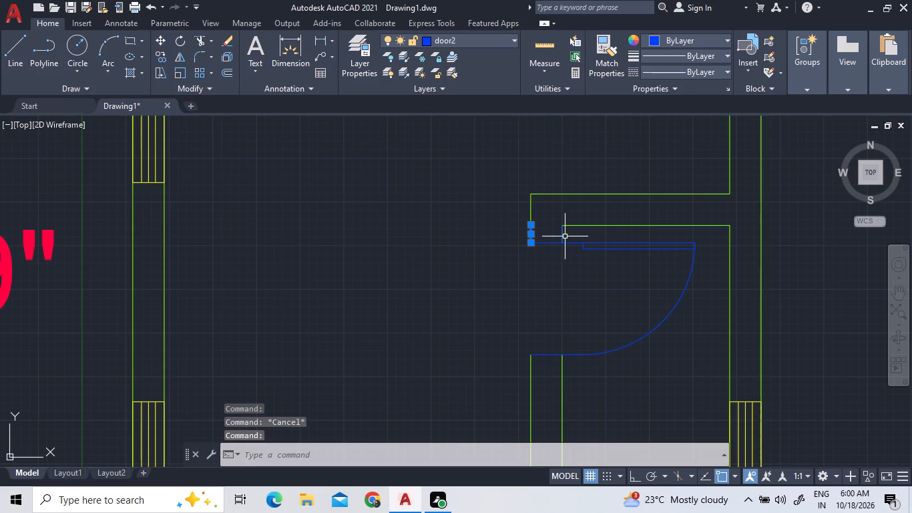
left_click(561, 234)
double_click(551, 240)
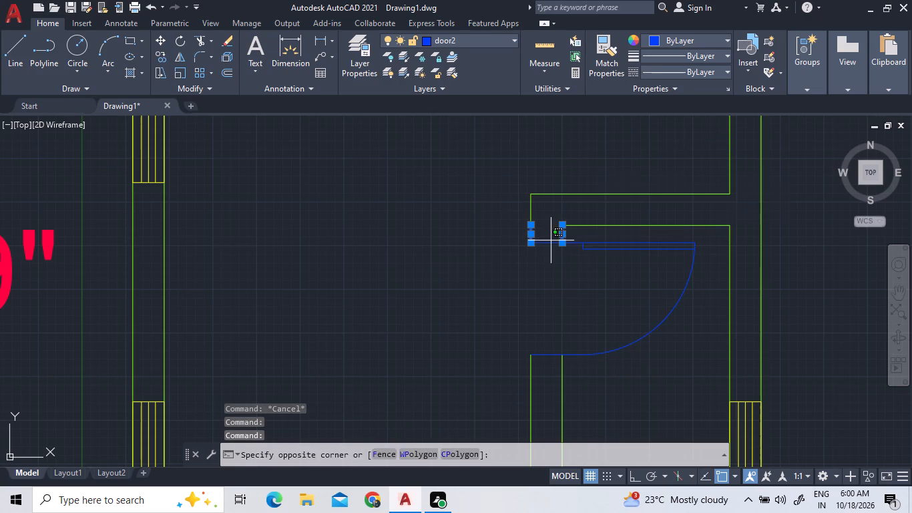
double_click(544, 246)
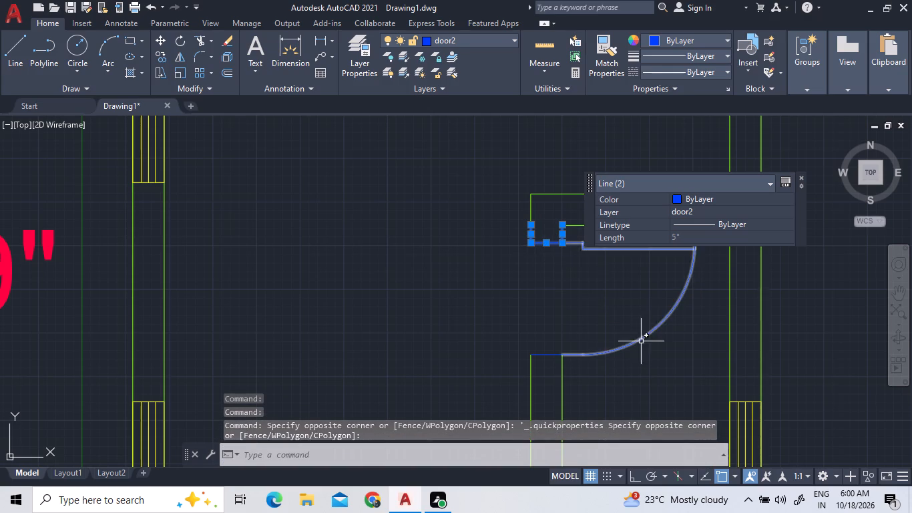
left_click(641, 341)
left_click(543, 357)
left_click(535, 347)
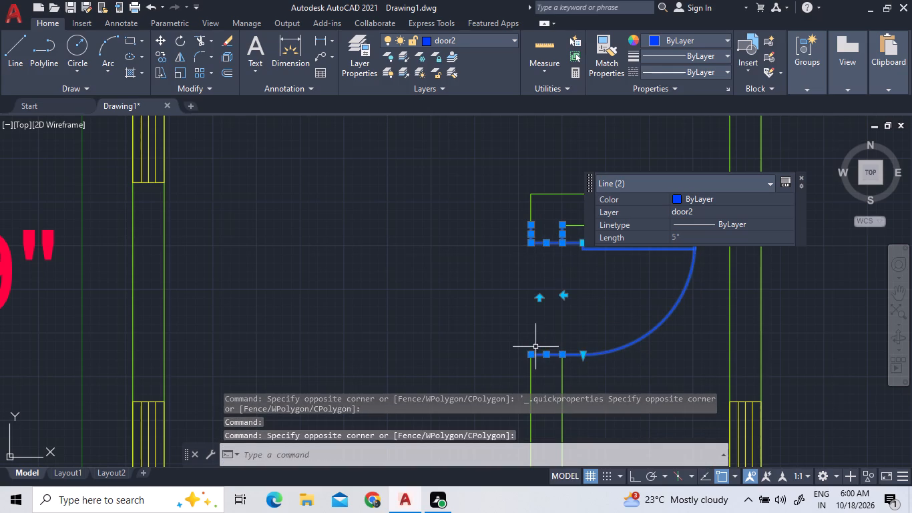
right_click(542, 321)
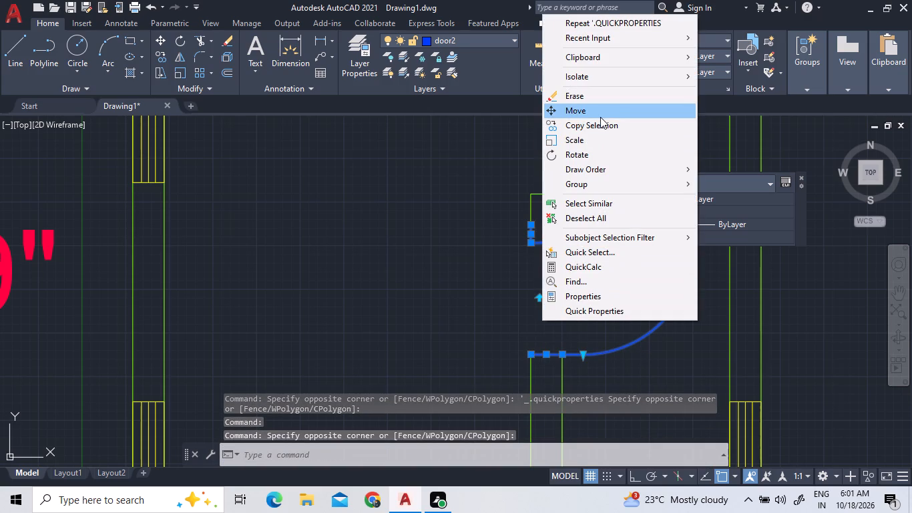
left_click(600, 120)
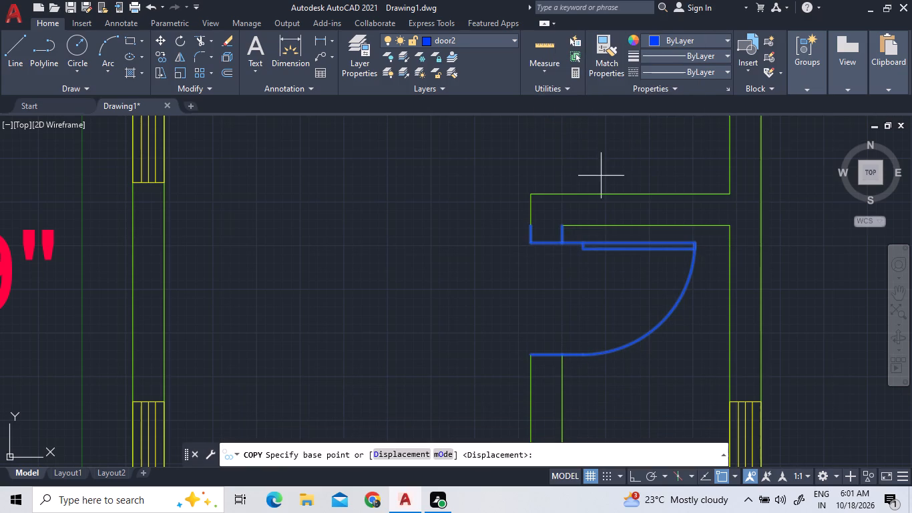
double_click(577, 323)
scroll(361, 289, "down", 5)
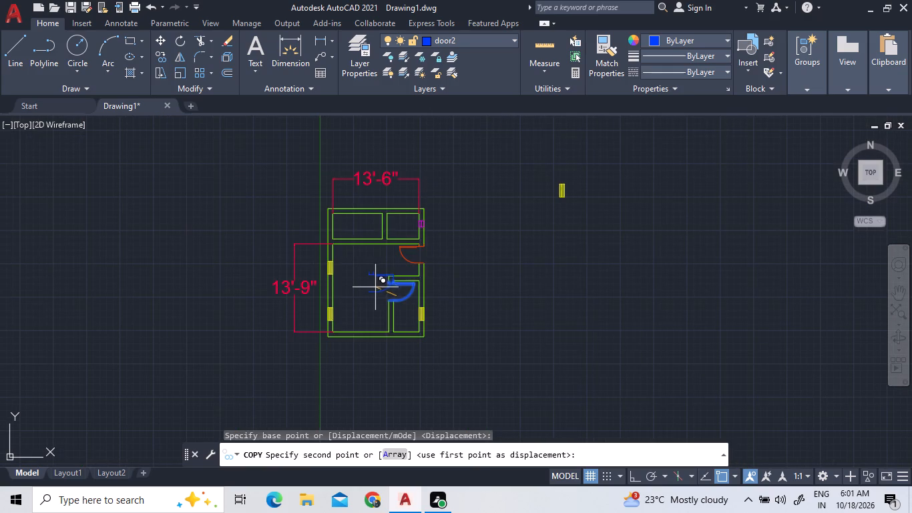
scroll(363, 216, "up", 3)
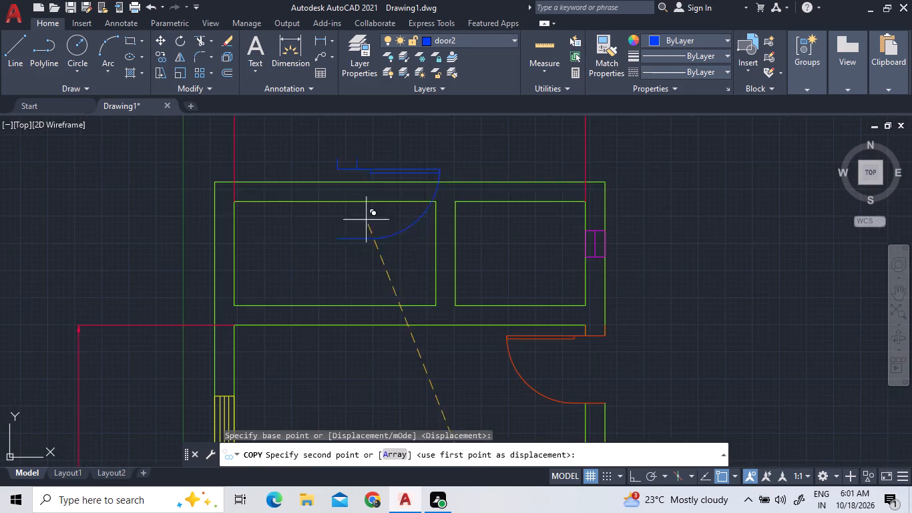
scroll(383, 248, "up", 3)
scroll(611, 385, "down", 3)
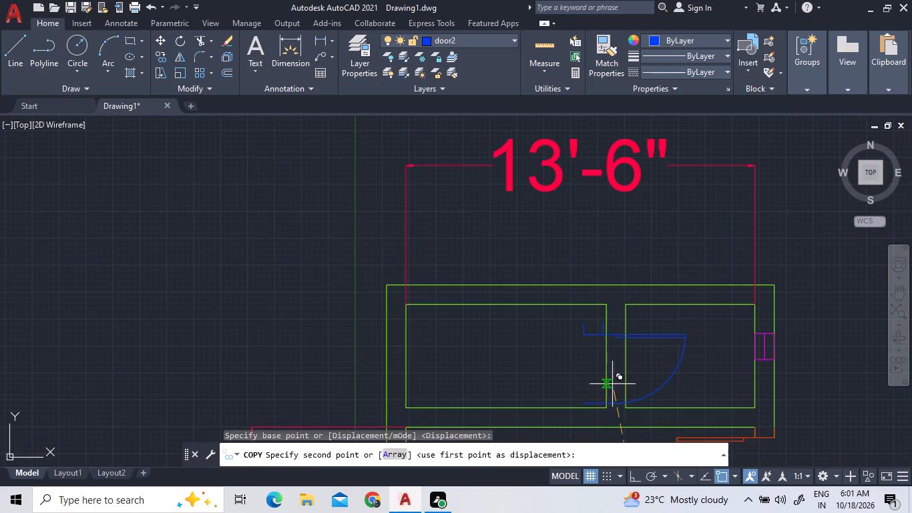
scroll(633, 370, "up", 2)
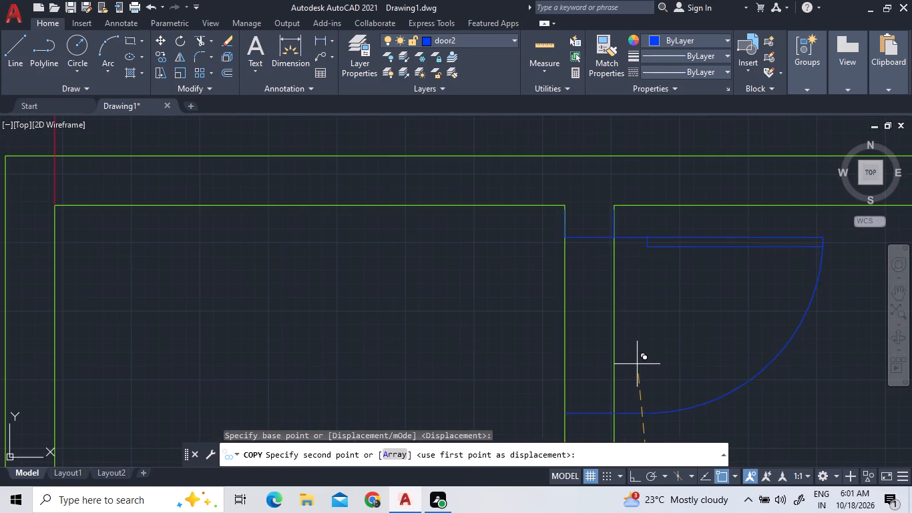
scroll(636, 358, "up", 2)
scroll(637, 358, "down", 2)
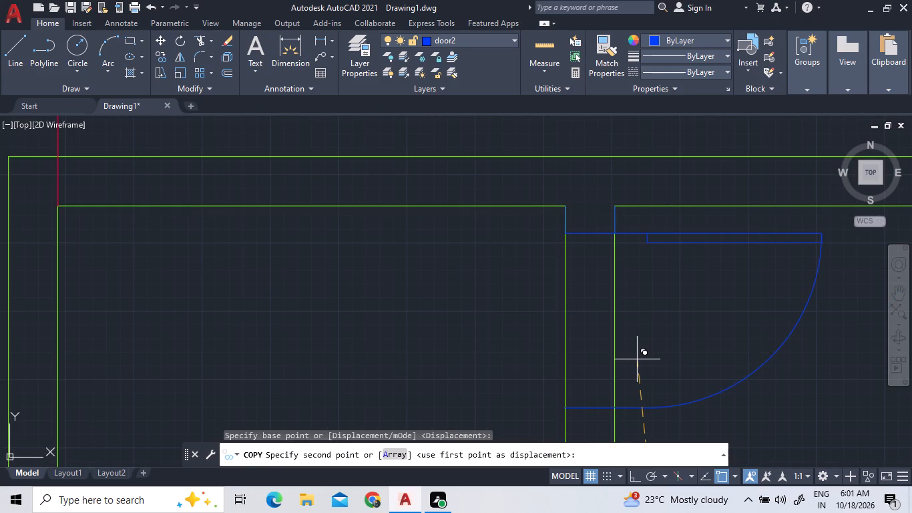
double_click(637, 359)
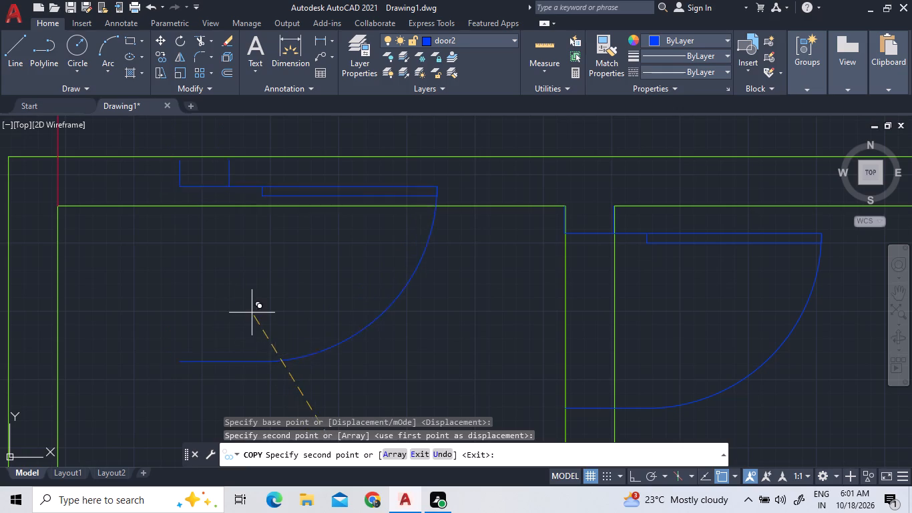
key("Escape")
Move the copied opening lines and door block by the right jamb line's upper end onto the top-right room's inner top-left corner.
scroll(508, 222, "up", 1)
scroll(618, 211, "up", 1)
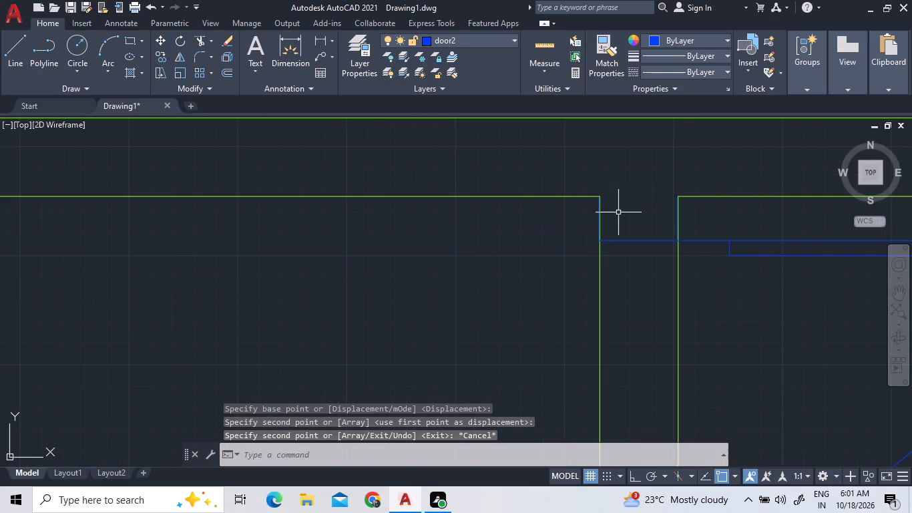
scroll(618, 211, "up", 4)
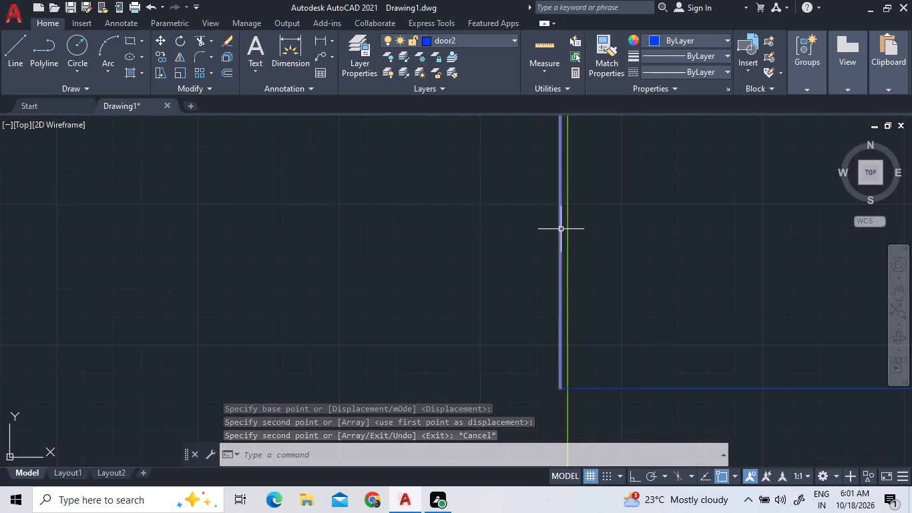
left_click(561, 229)
double_click(718, 387)
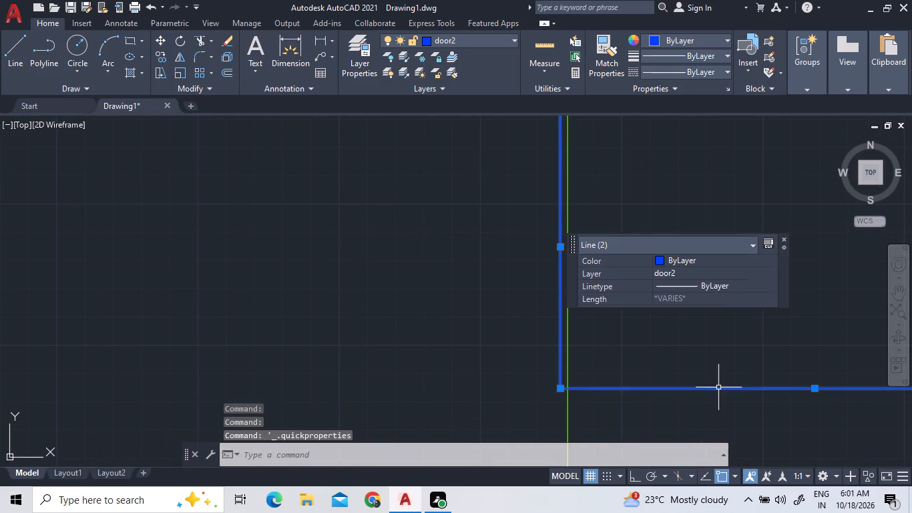
scroll(453, 309, "down", 2)
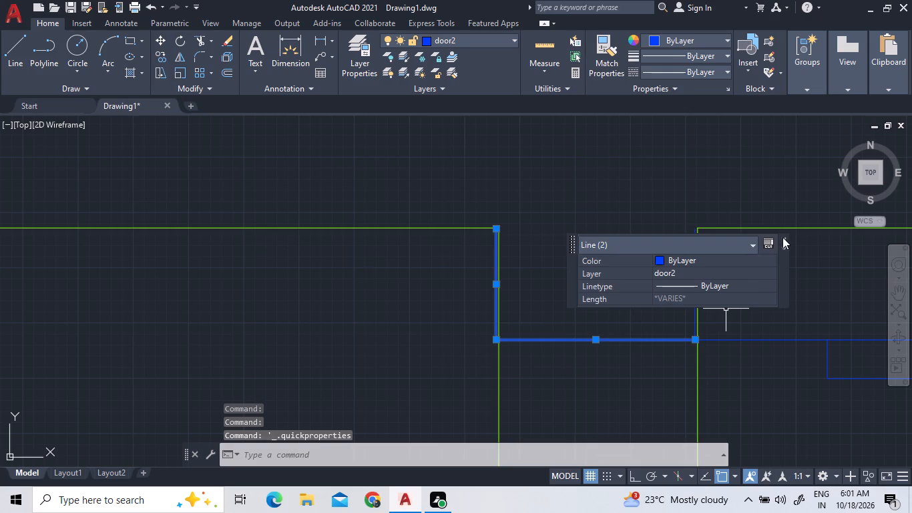
left_click(782, 237)
scroll(657, 248, "up", 1)
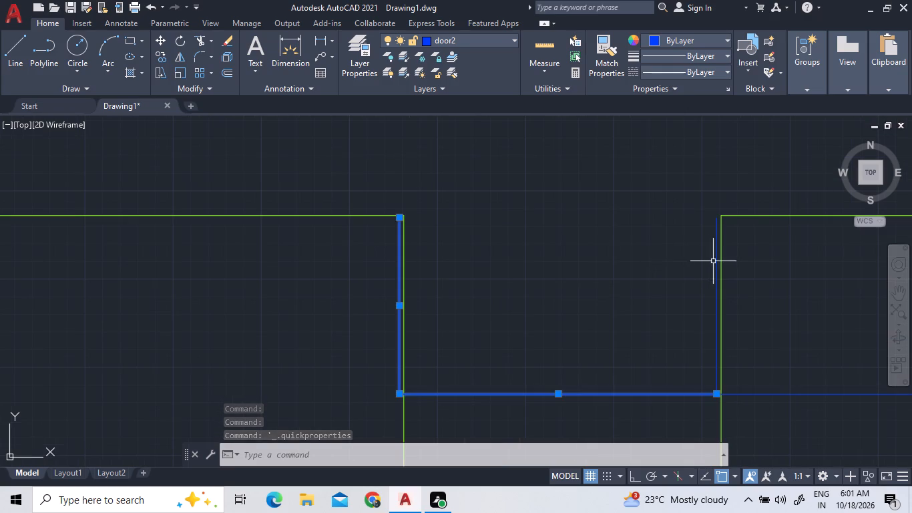
left_click(717, 263)
scroll(672, 254, "down", 2)
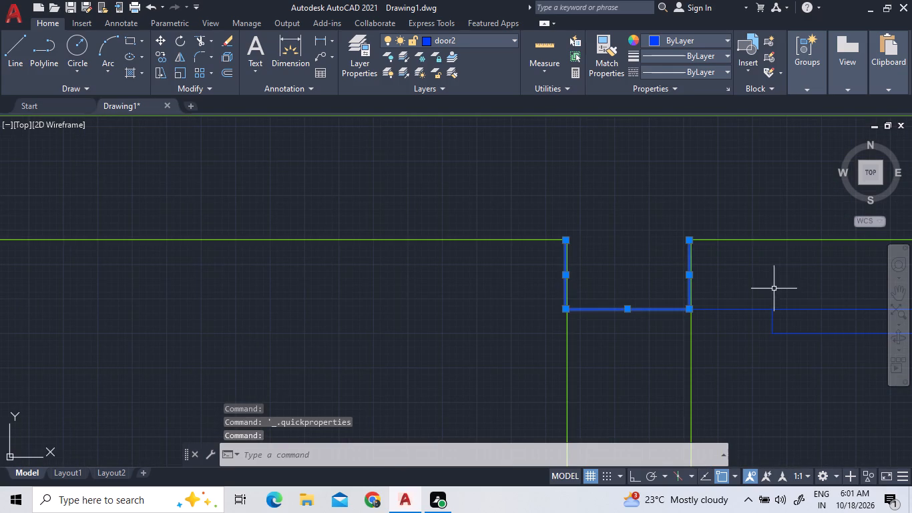
left_click(761, 307)
double_click(694, 339)
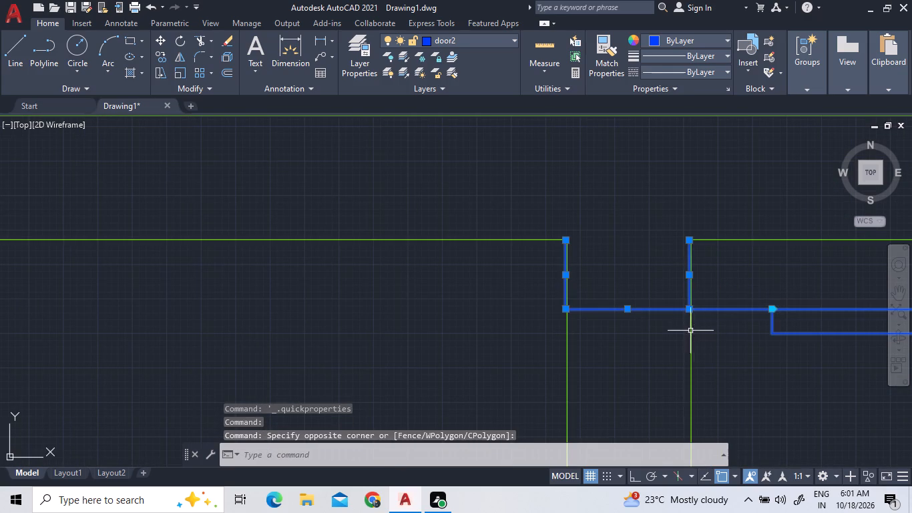
scroll(688, 325, "down", 4)
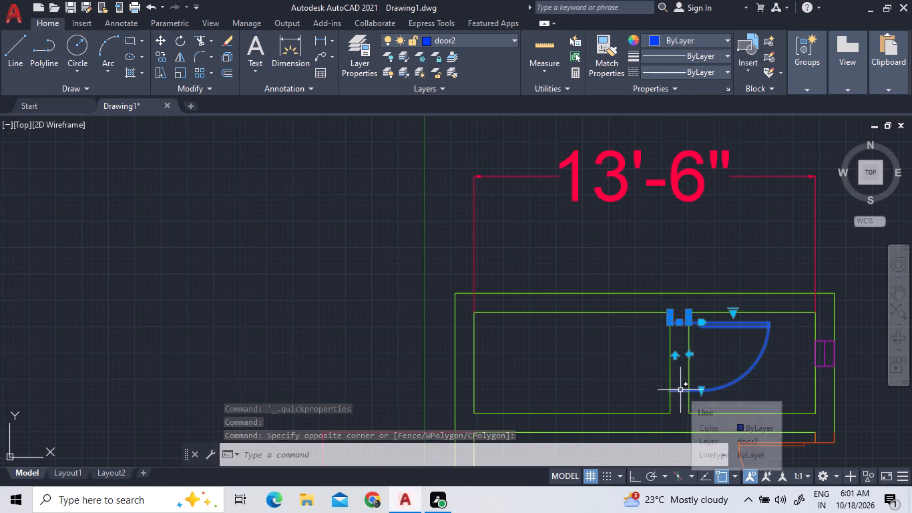
double_click(680, 390)
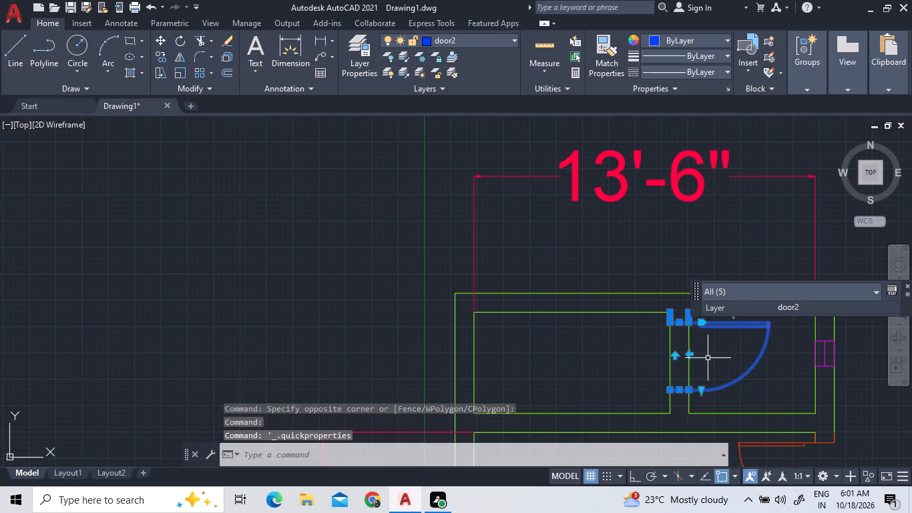
left_click(708, 358)
right_click(706, 357)
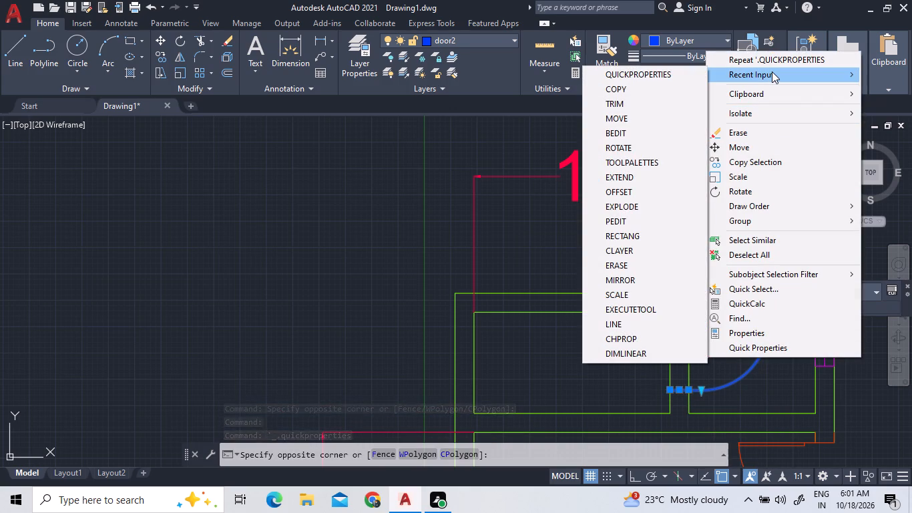
left_click(624, 125)
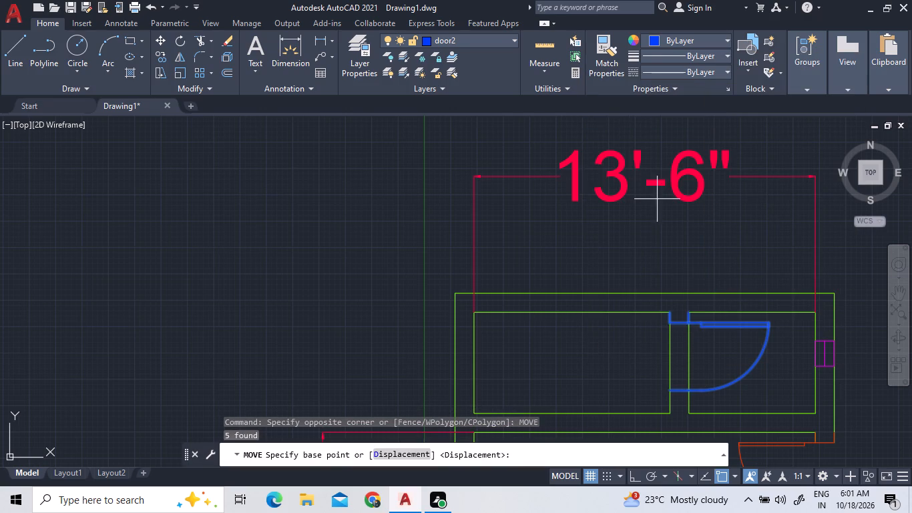
scroll(702, 313, "up", 7)
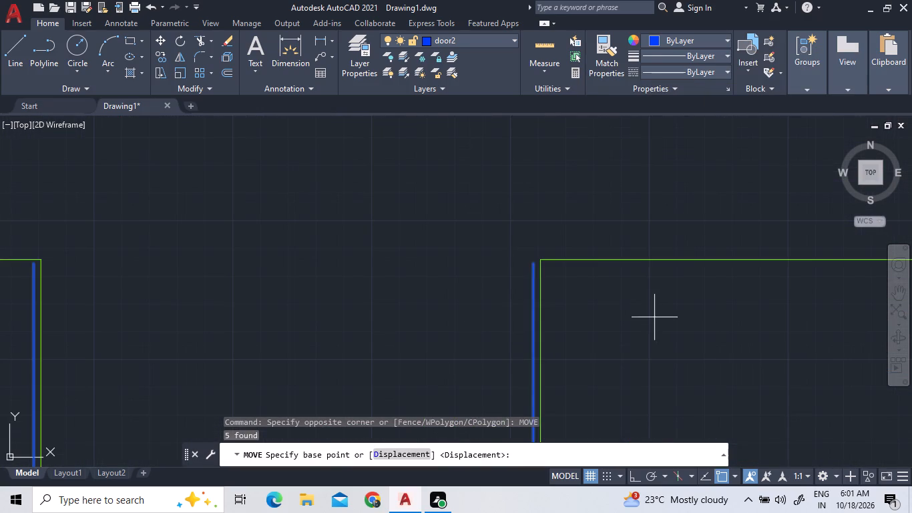
double_click(536, 262)
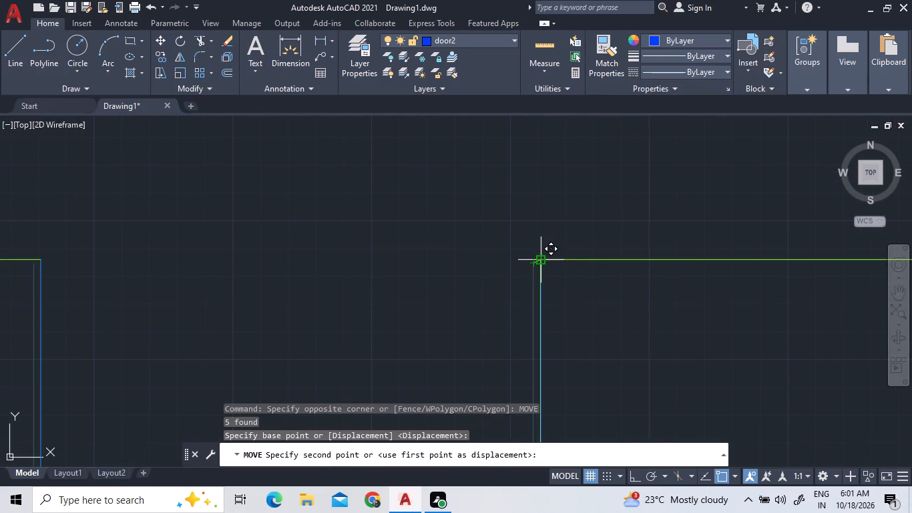
double_click(541, 259)
Trim both green partition wall lines across the new door opening between the two top rooms.
scroll(578, 213, "down", 3)
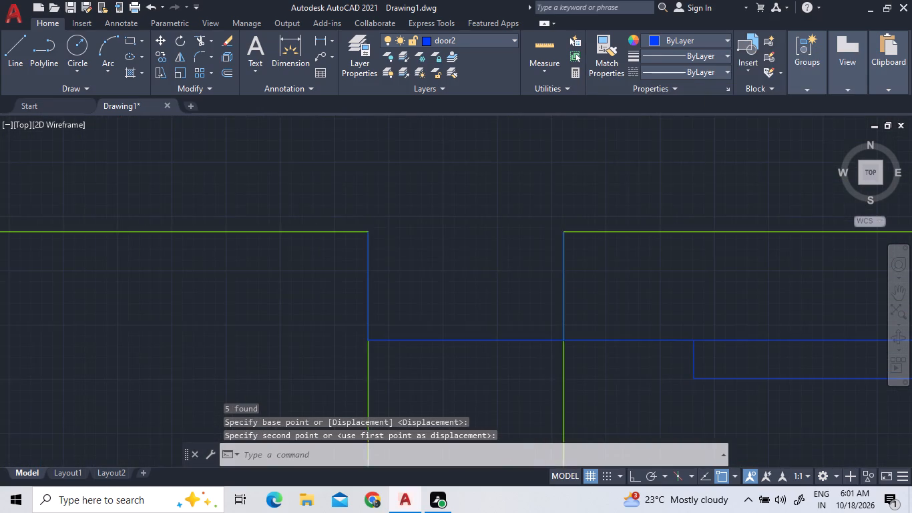
scroll(578, 213, "down", 4)
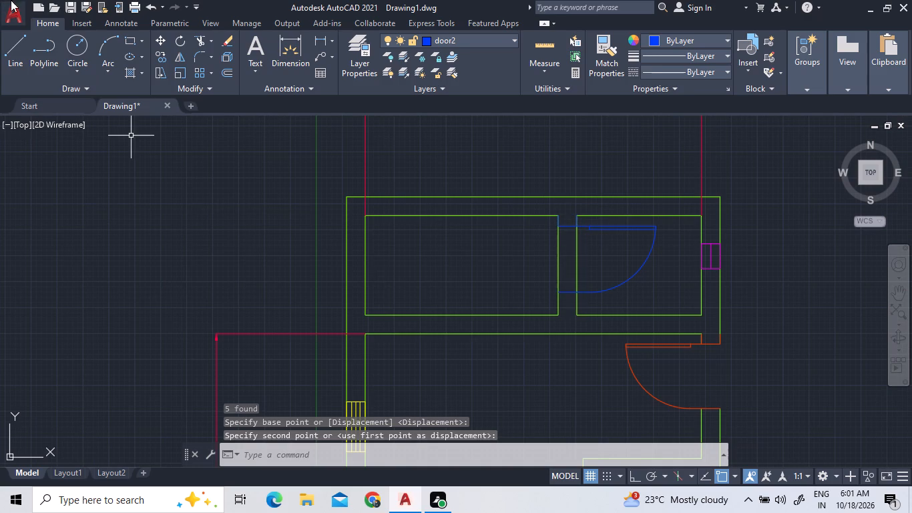
double_click(202, 39)
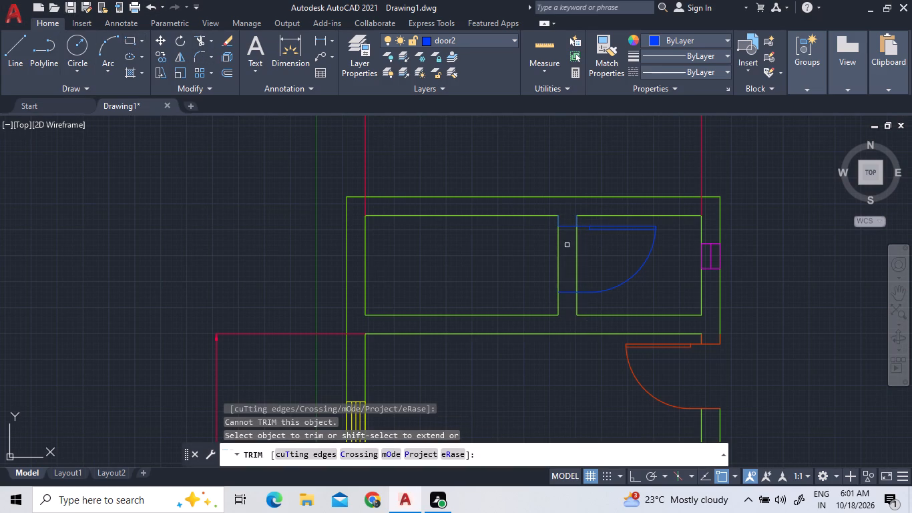
double_click(576, 250)
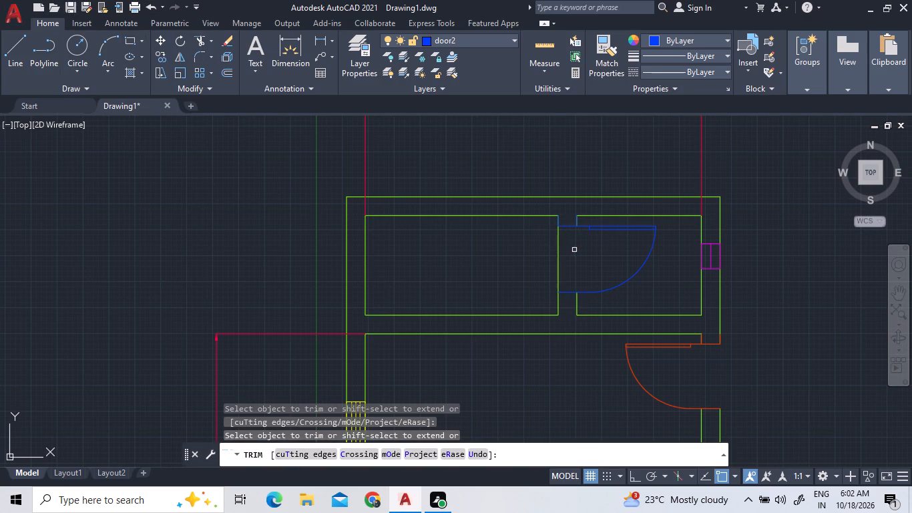
left_click(559, 247)
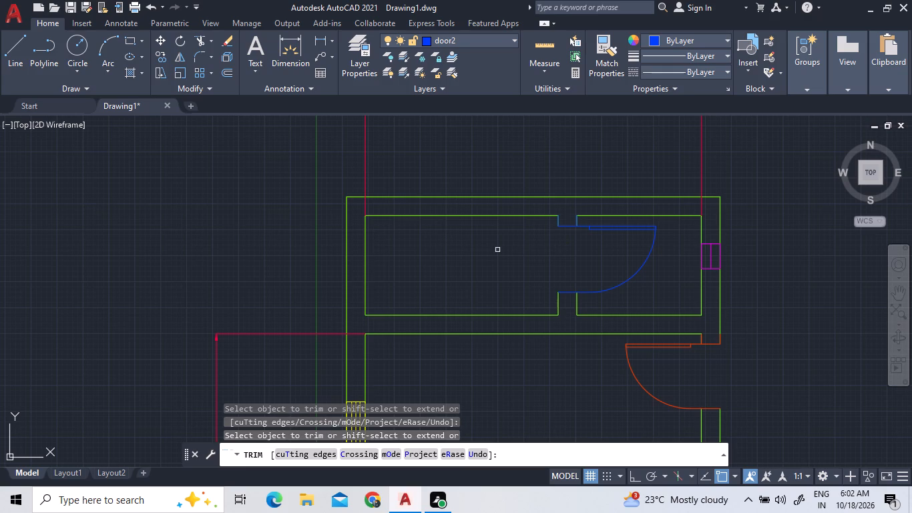
right_click(497, 250)
left_click(501, 259)
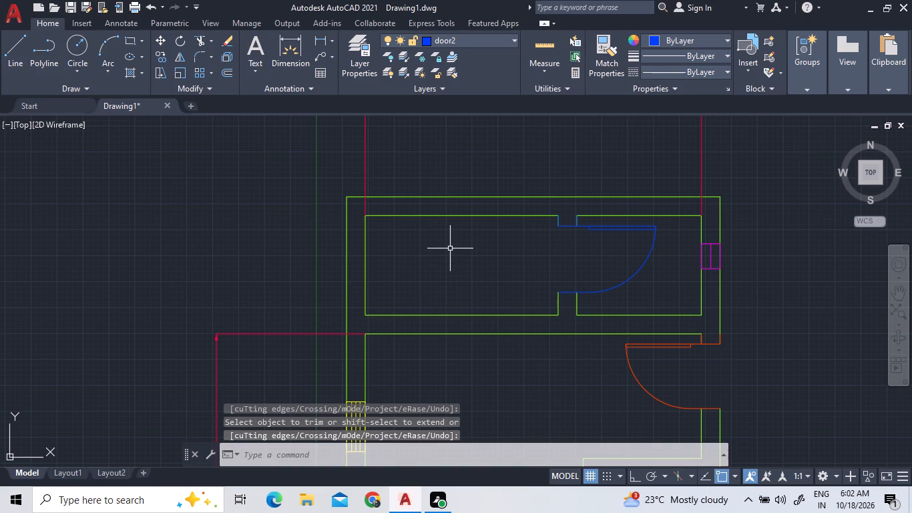
On layer 0, draw a straight vertical line across the horizontal wall between the top-left room and the large room, near the wall's left end.
scroll(450, 250, "down", 2)
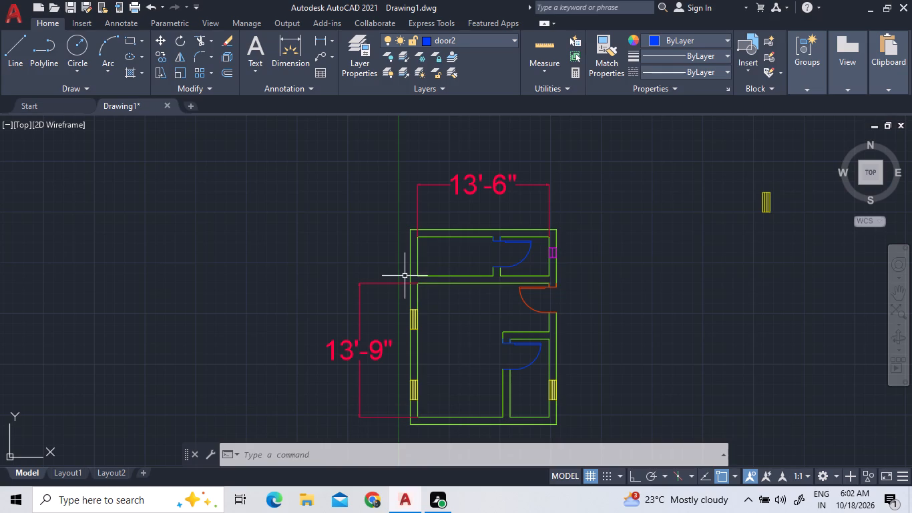
scroll(434, 279, "up", 2)
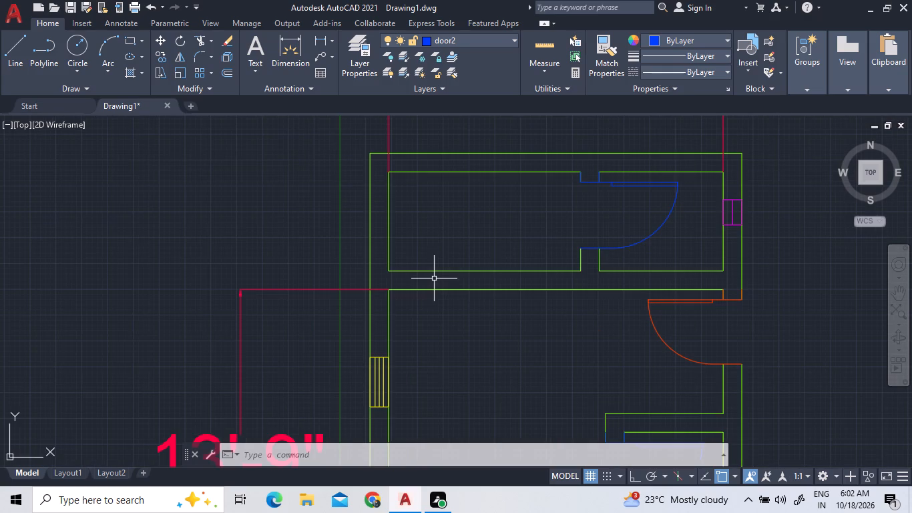
scroll(437, 269, "down", 1)
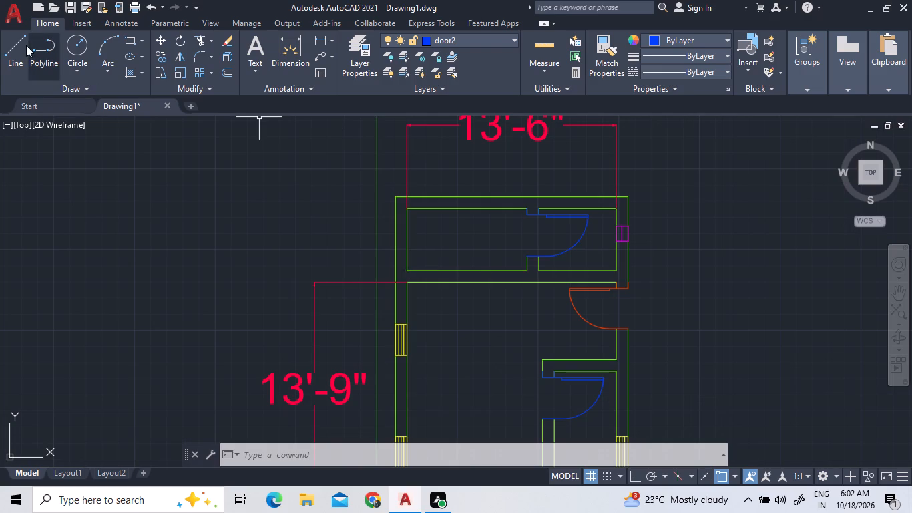
left_click(25, 45)
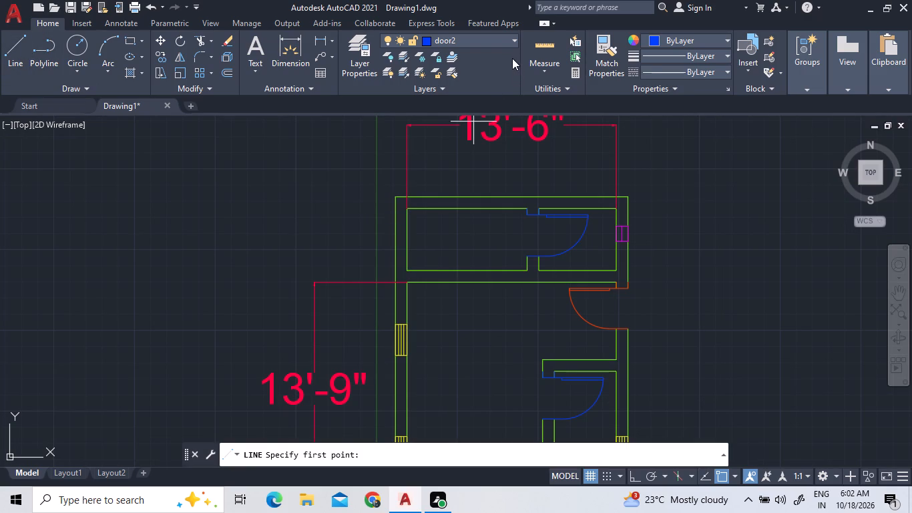
left_click(516, 35)
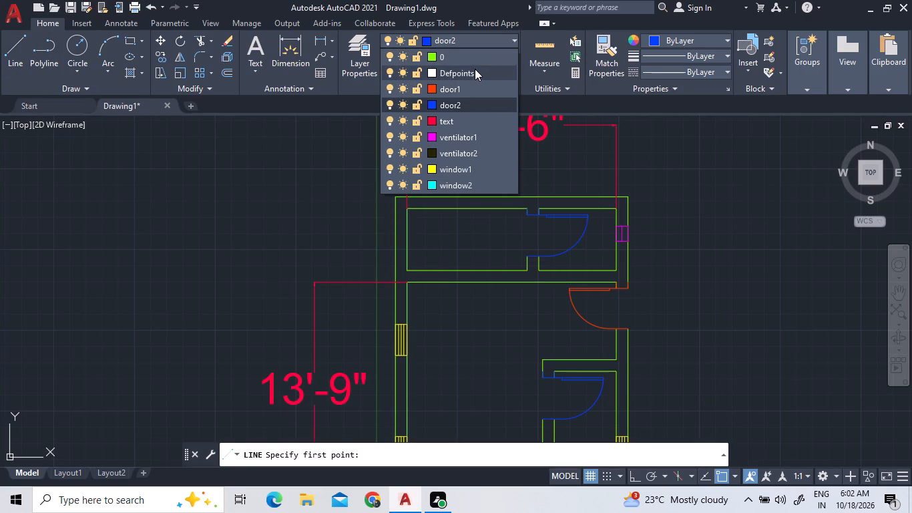
left_click(472, 58)
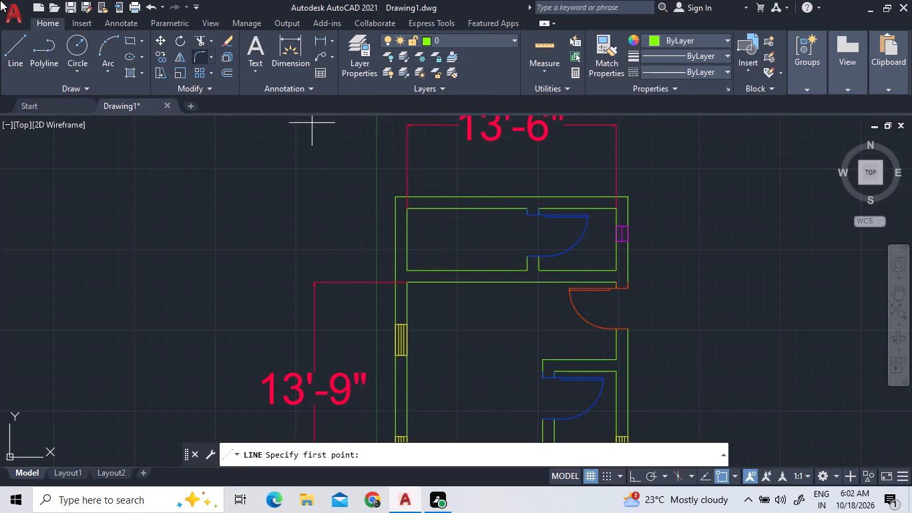
left_click(7, 57)
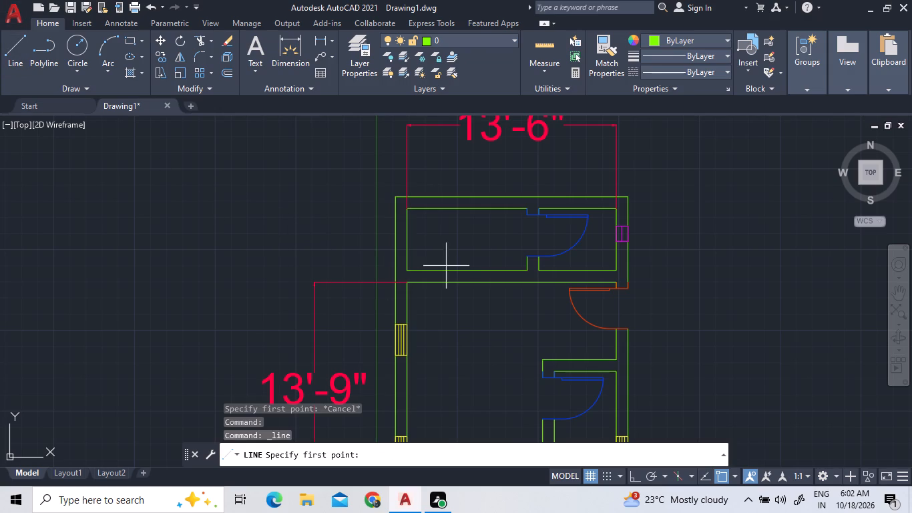
scroll(447, 269, "up", 2)
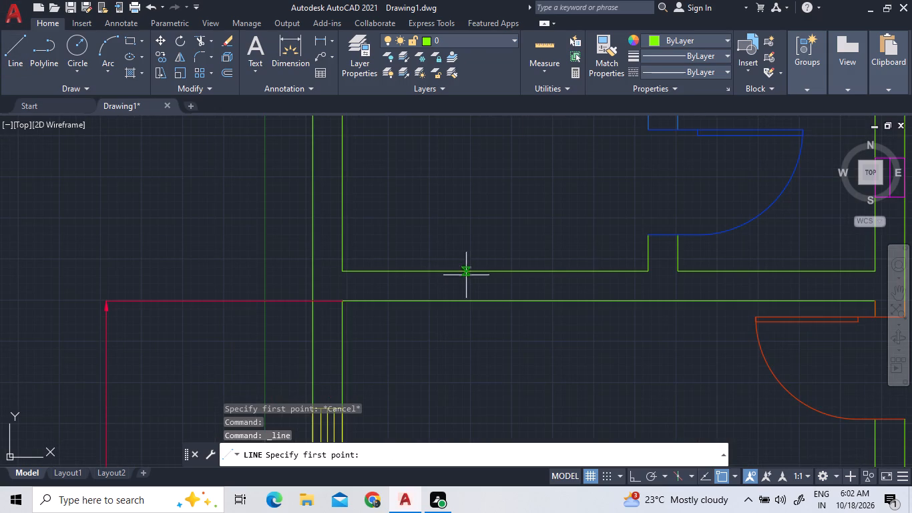
left_click(406, 272)
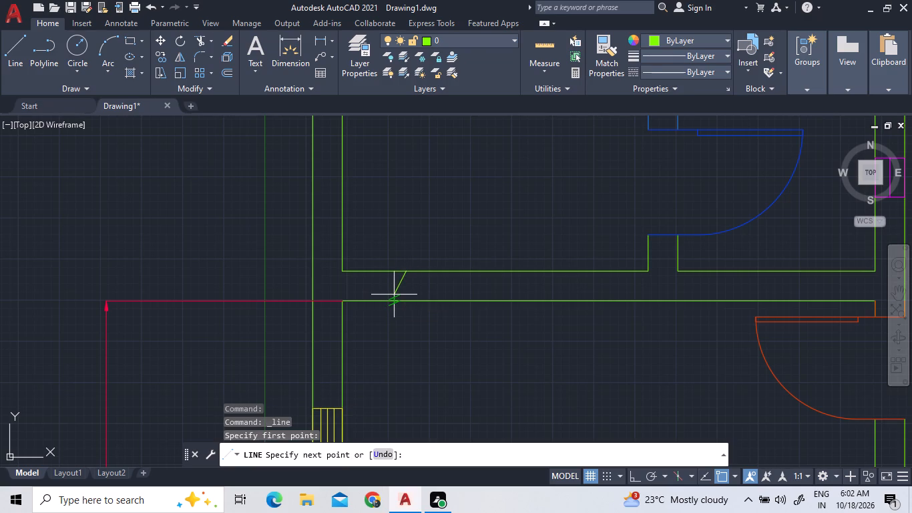
key("F8")
scroll(397, 299, "up", 3)
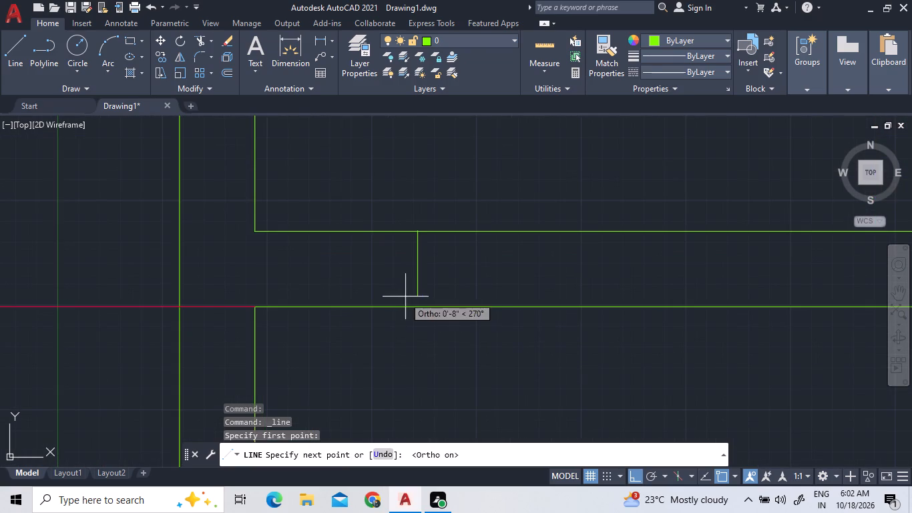
triple_click(419, 309)
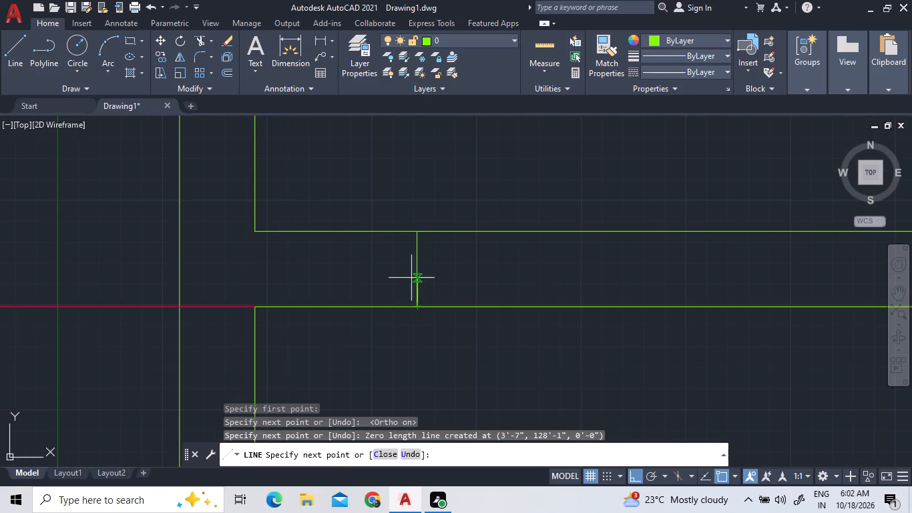
key("Escape")
scroll(339, 288, "down", 3)
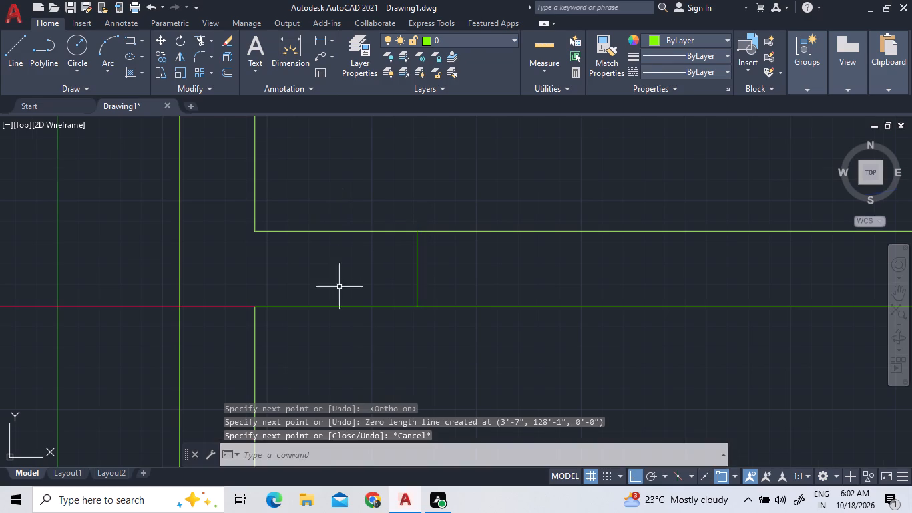
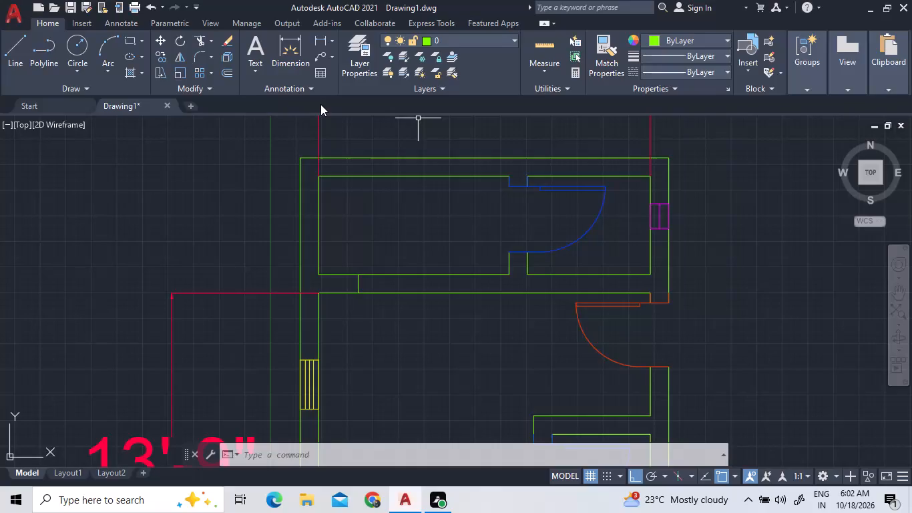
Draw a vertical line about 9" long across the upper room's lower wall, from the inner wall line's midpoint to the opposite wall line.
left_click(17, 53)
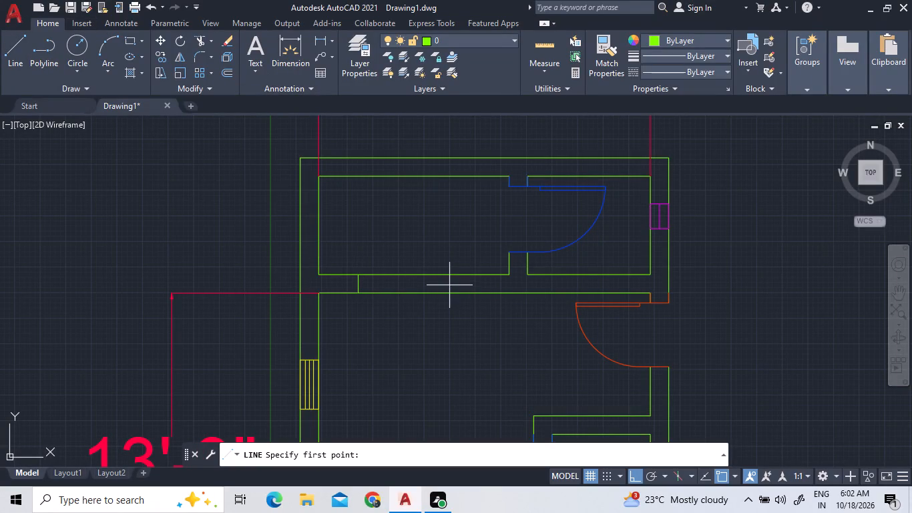
scroll(449, 281, "up", 3)
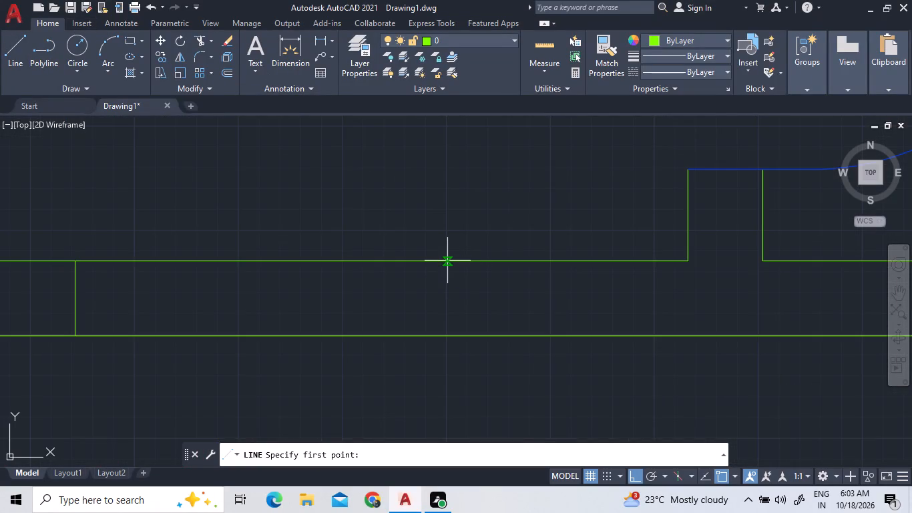
scroll(447, 261, "up", 6)
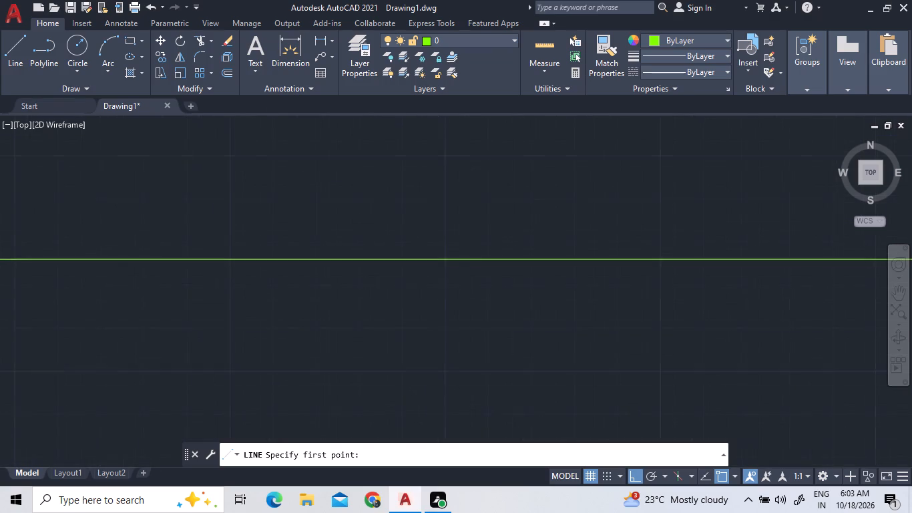
double_click(465, 259)
scroll(449, 333, "down", 5)
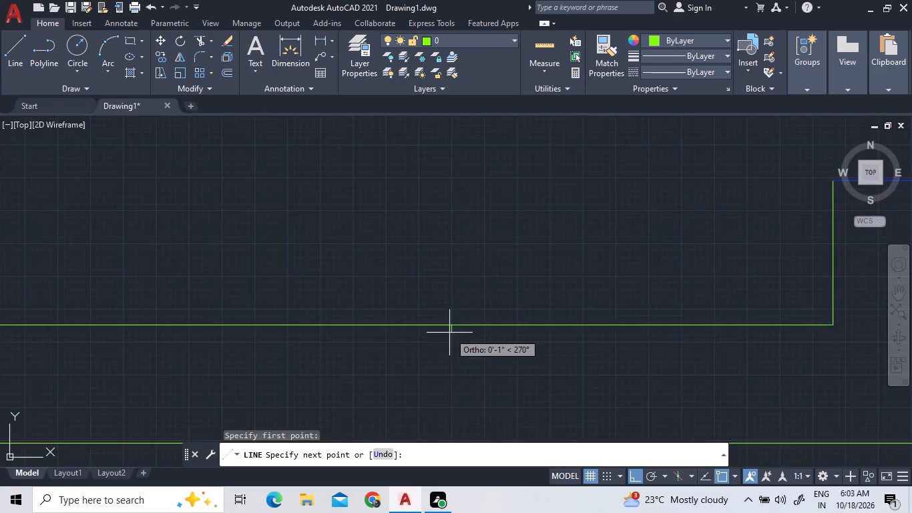
scroll(449, 333, "down", 3)
scroll(433, 357, "up", 4)
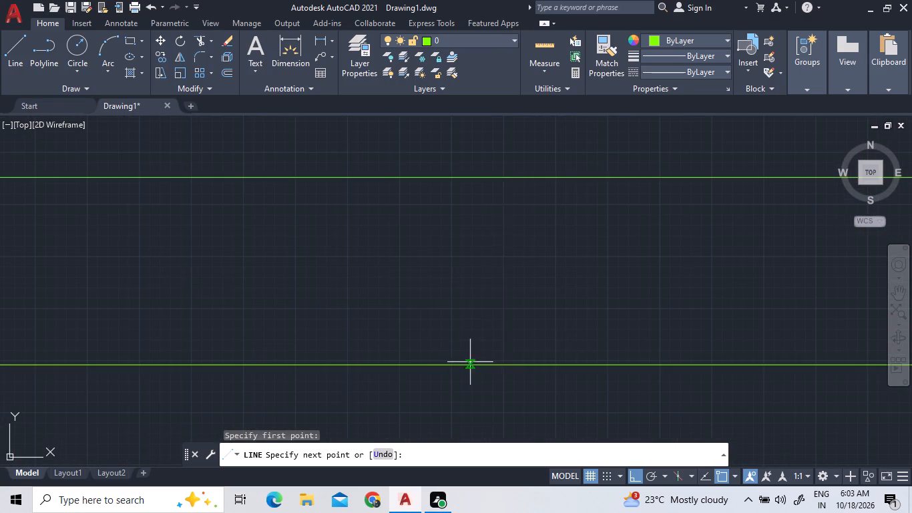
scroll(499, 368, "up", 5)
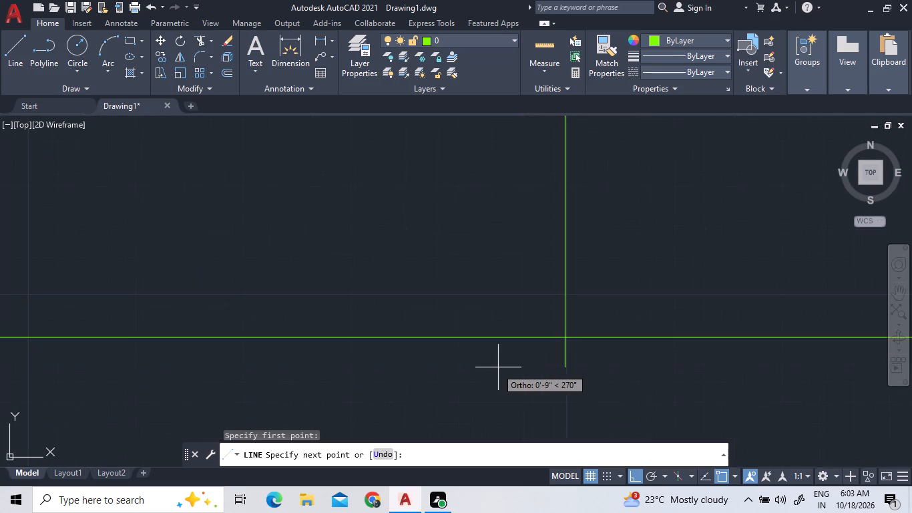
triple_click(562, 337)
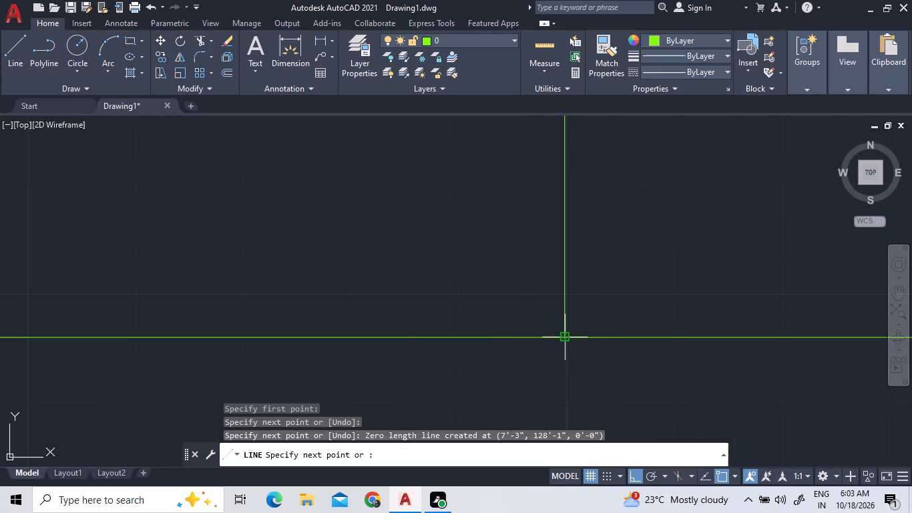
key("Escape")
Trim both wall lines between the two vertical cross lines to make an opening in the upper room's lower wall.
scroll(361, 369, "down", 2)
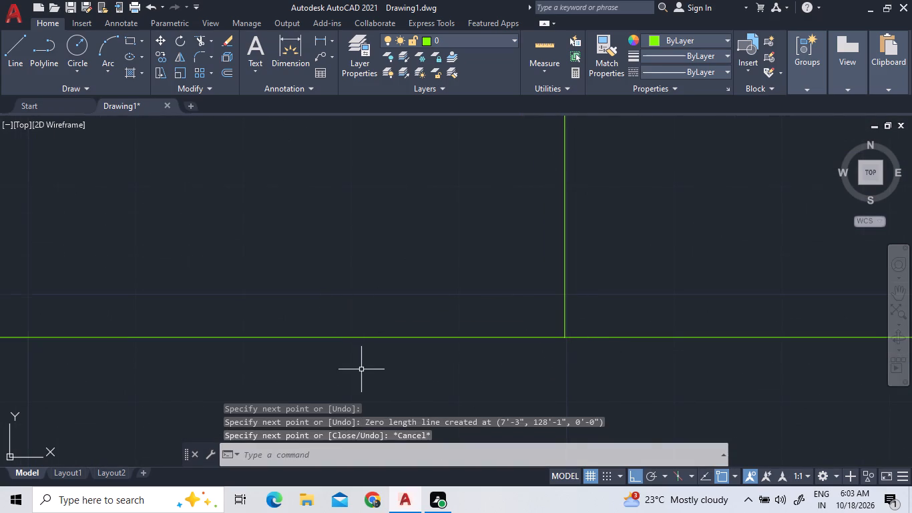
scroll(361, 369, "down", 7)
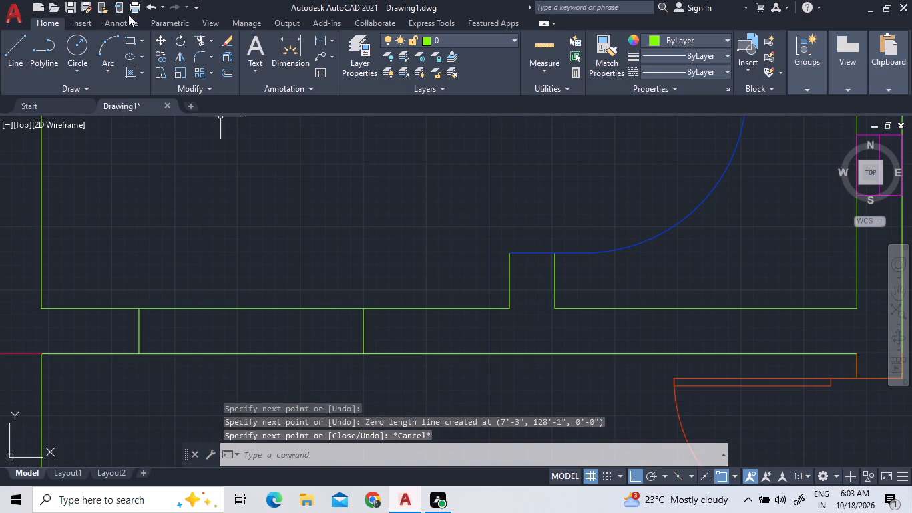
left_click(197, 38)
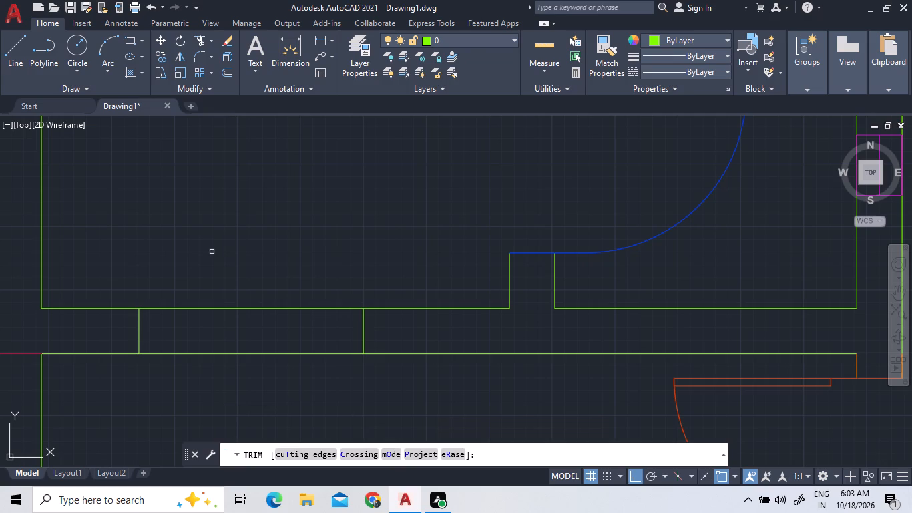
left_click(221, 308)
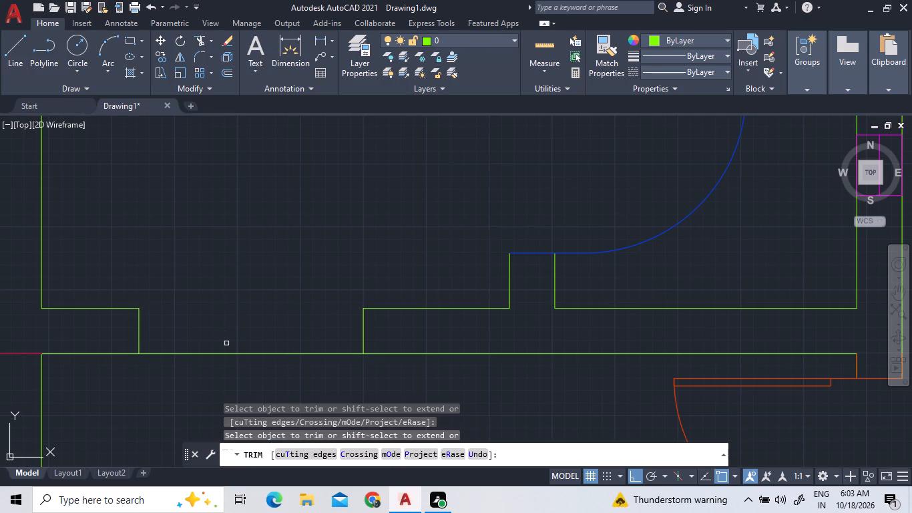
double_click(230, 353)
Draw a vertical line from the upper corner of the opening's west jamb to the inner face of the top wall.
scroll(238, 342, "down", 3)
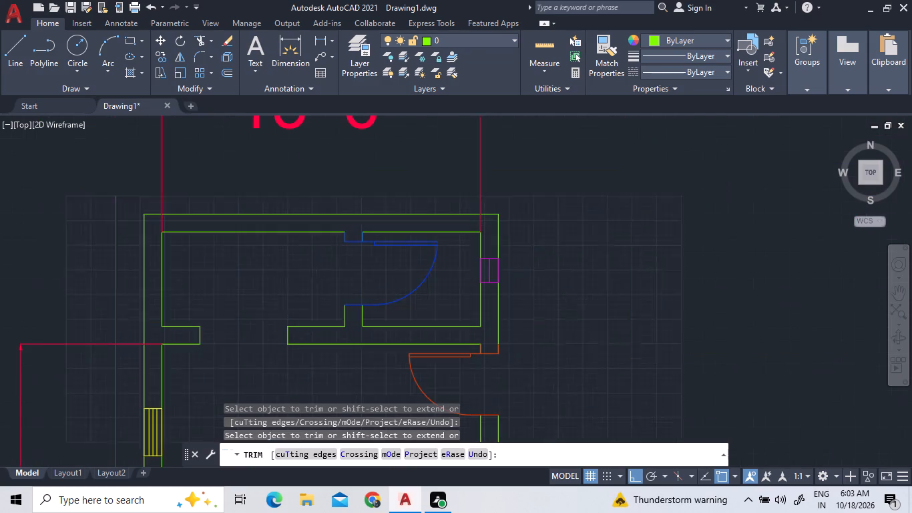
left_click(0, 64)
triple_click(8, 60)
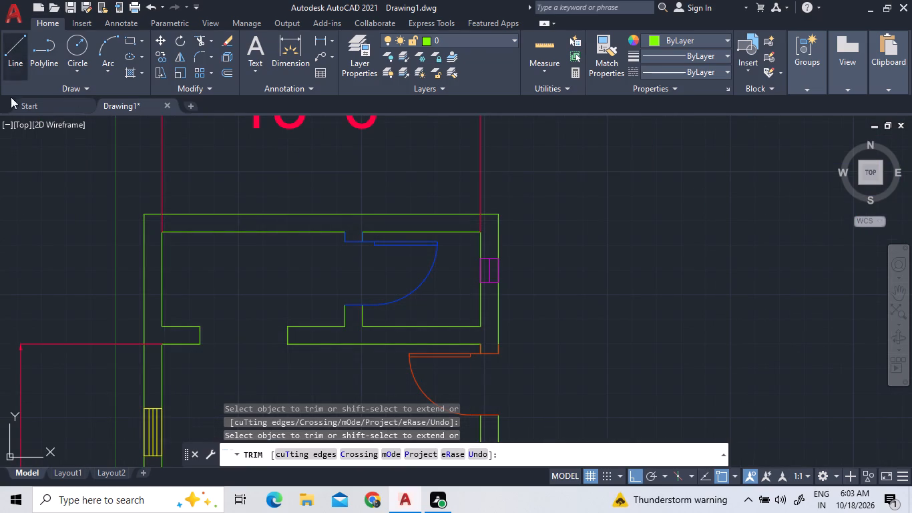
double_click(199, 325)
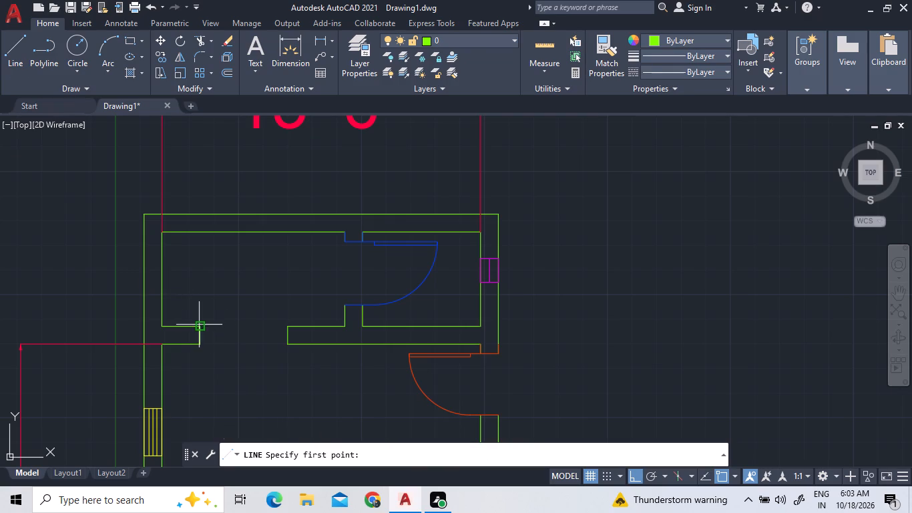
double_click(202, 231)
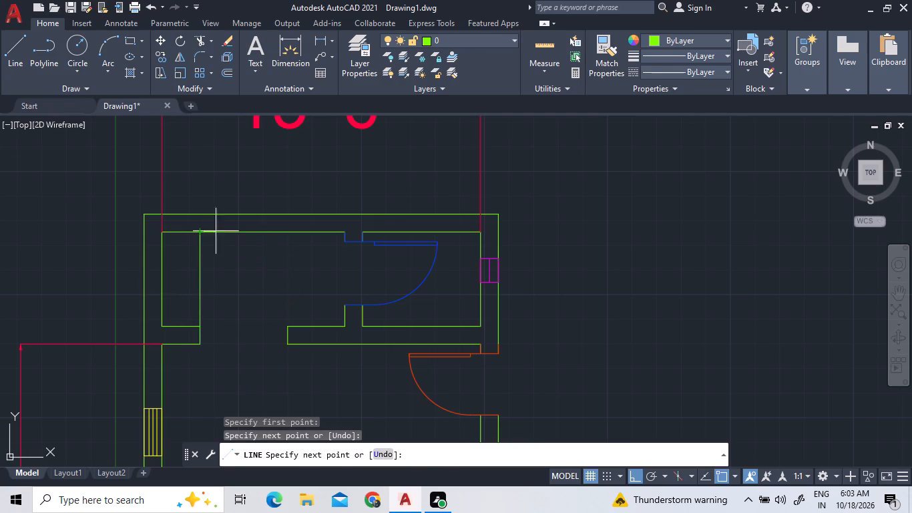
key("Escape")
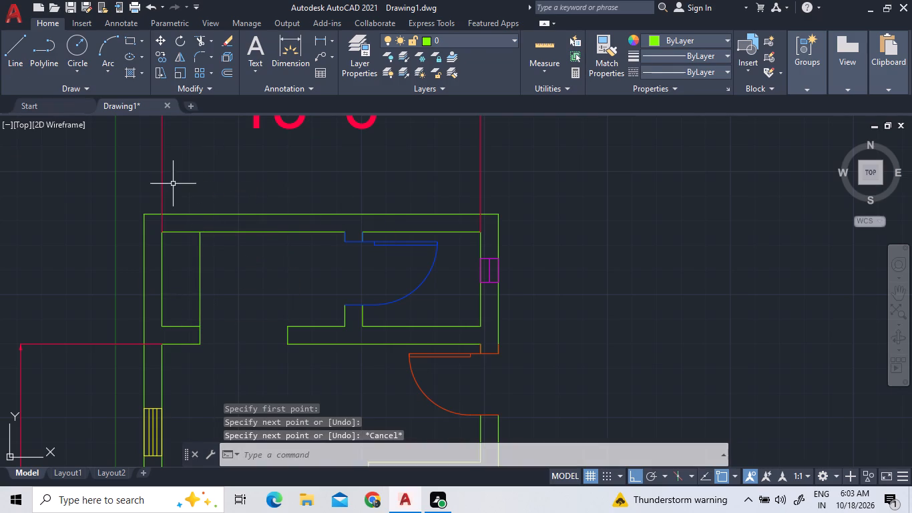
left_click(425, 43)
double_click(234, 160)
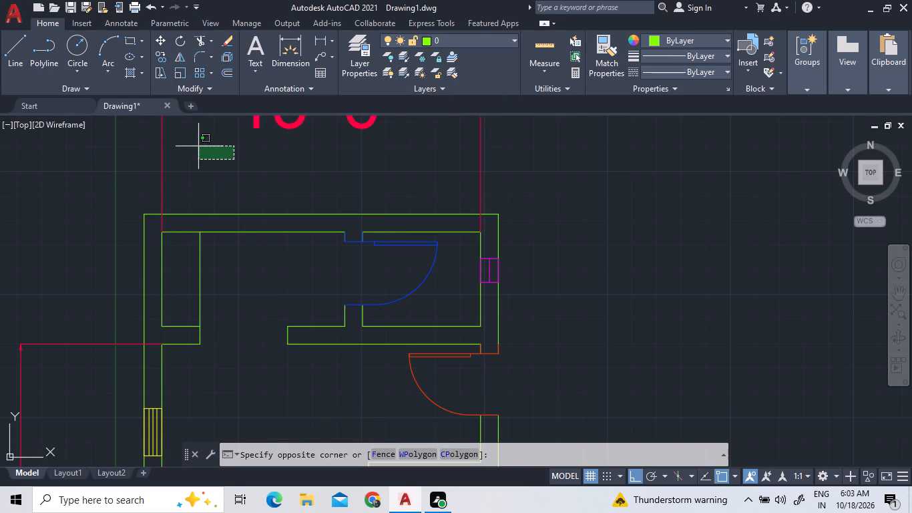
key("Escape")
Create one new layer named lobby, make it current and set its colour to index 241.
key("l")
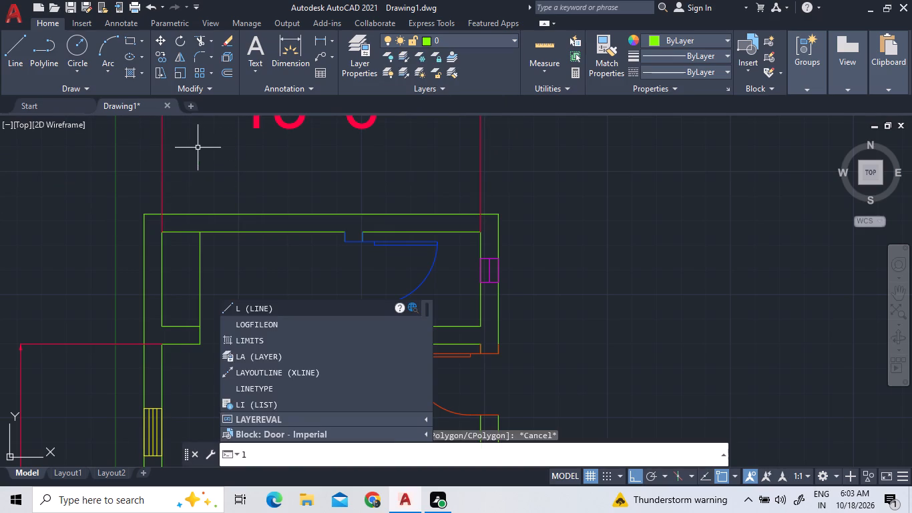
key("a")
key("Return")
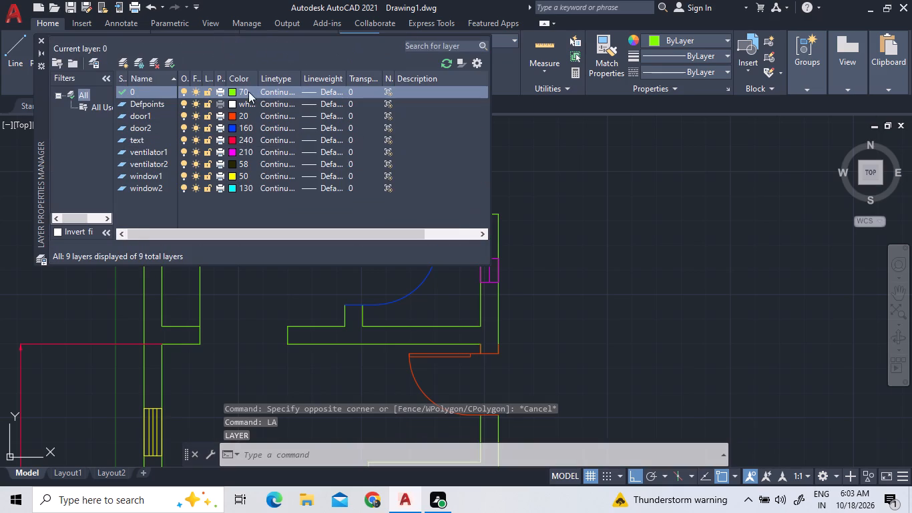
double_click(118, 62)
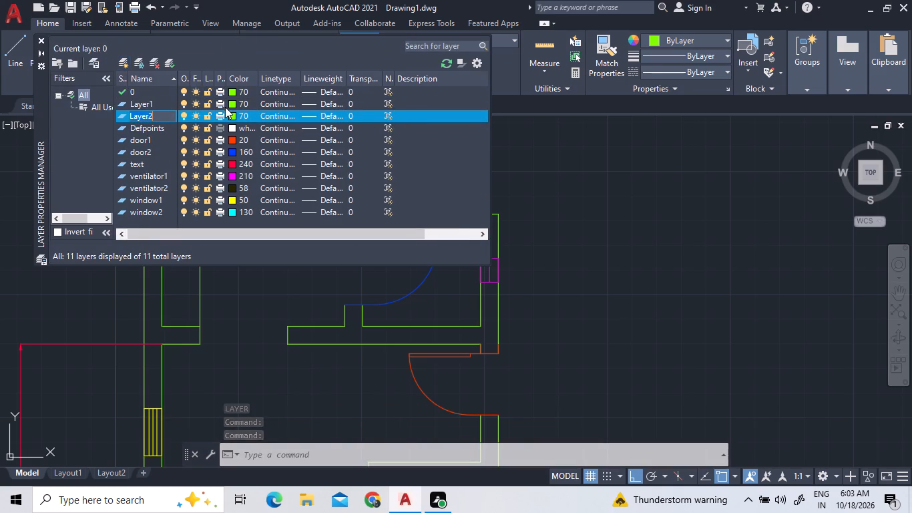
double_click(156, 63)
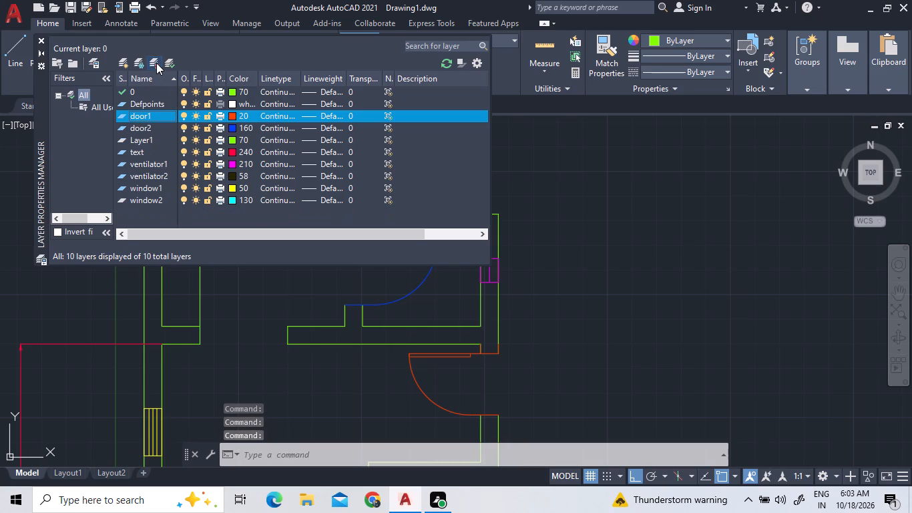
triple_click(154, 140)
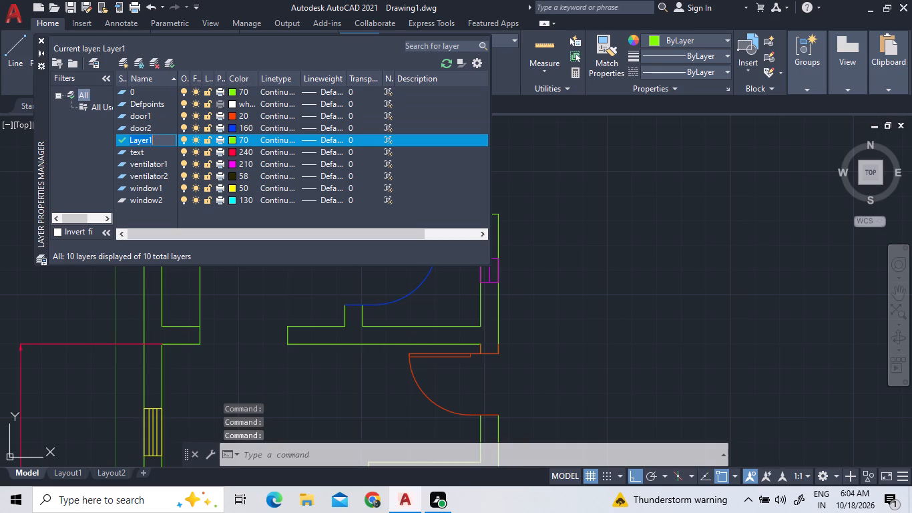
type("lo")
type("bby")
double_click(236, 140)
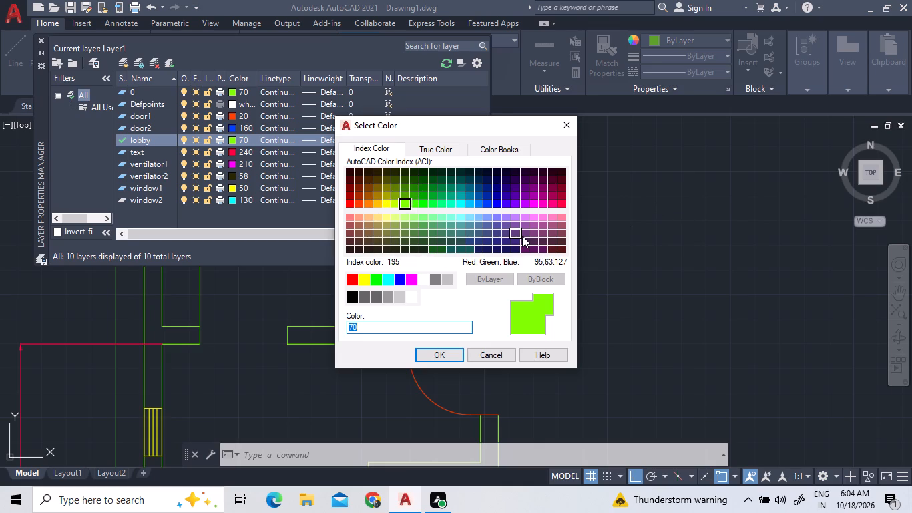
double_click(563, 218)
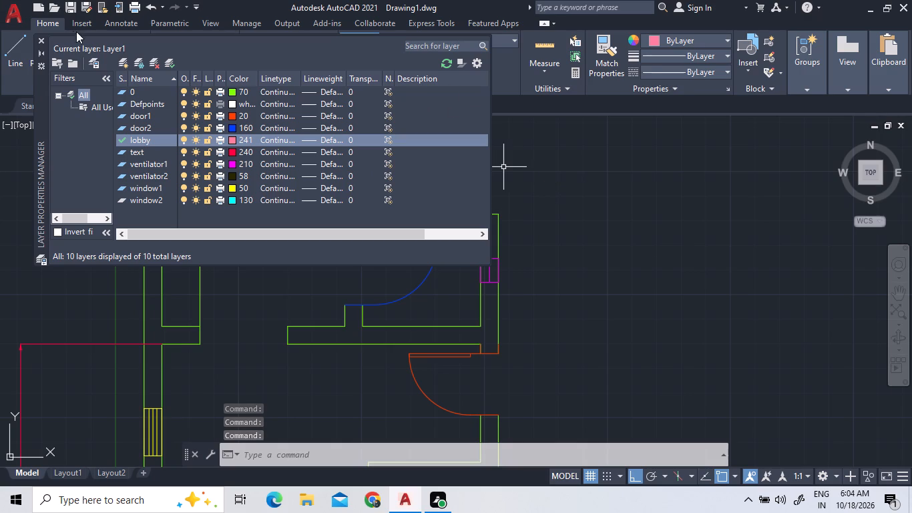
double_click(42, 37)
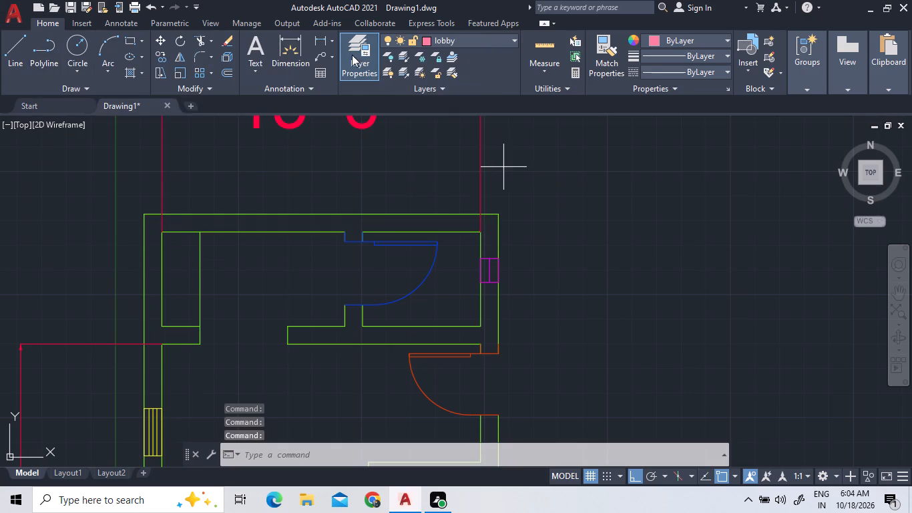
Draw two crossing diagonal lines on the lobby layer between opposite corners of the narrow rectangular space at the upper room's west end.
double_click(11, 59)
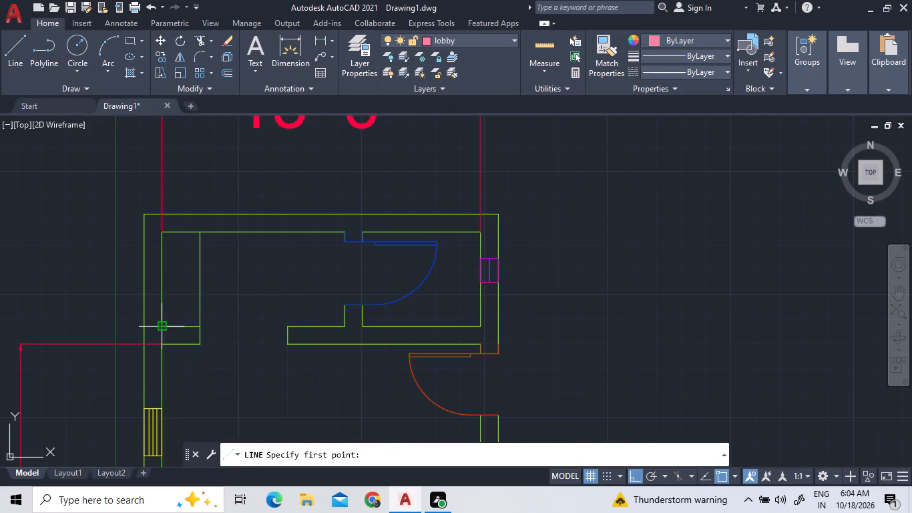
left_click(160, 324)
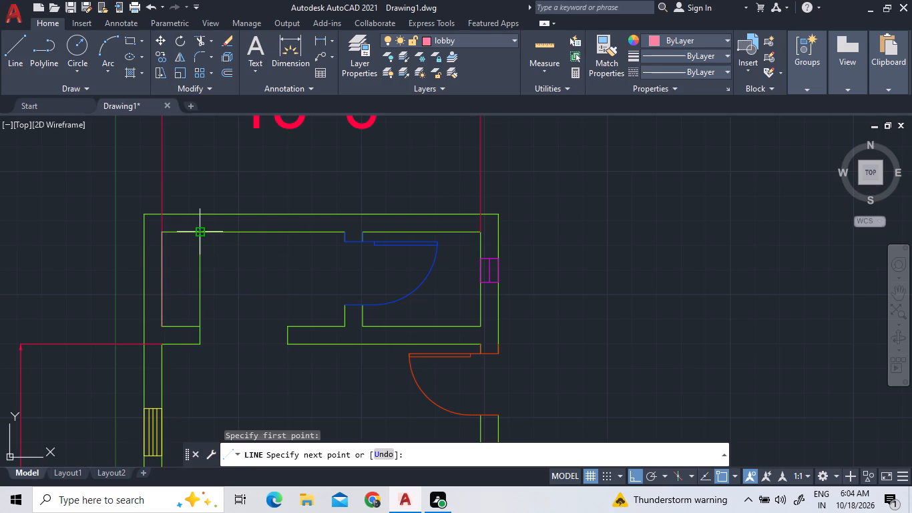
double_click(197, 231)
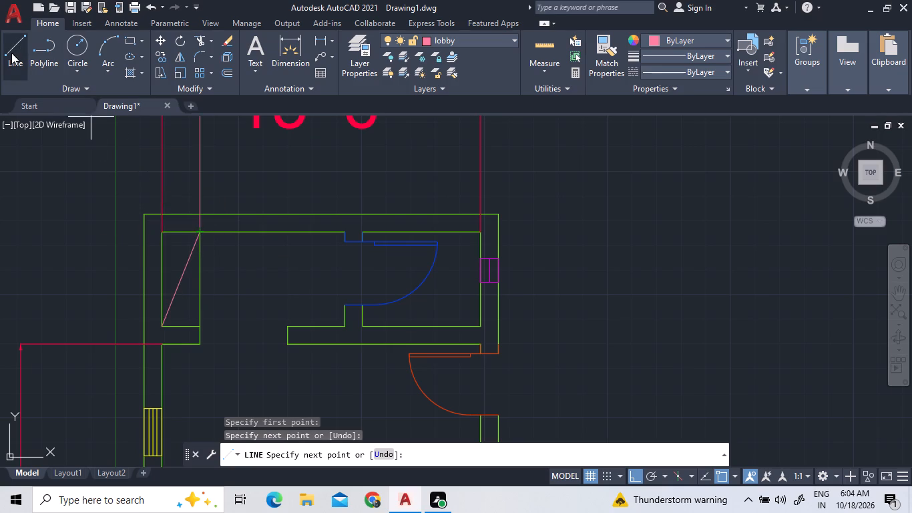
left_click(11, 53)
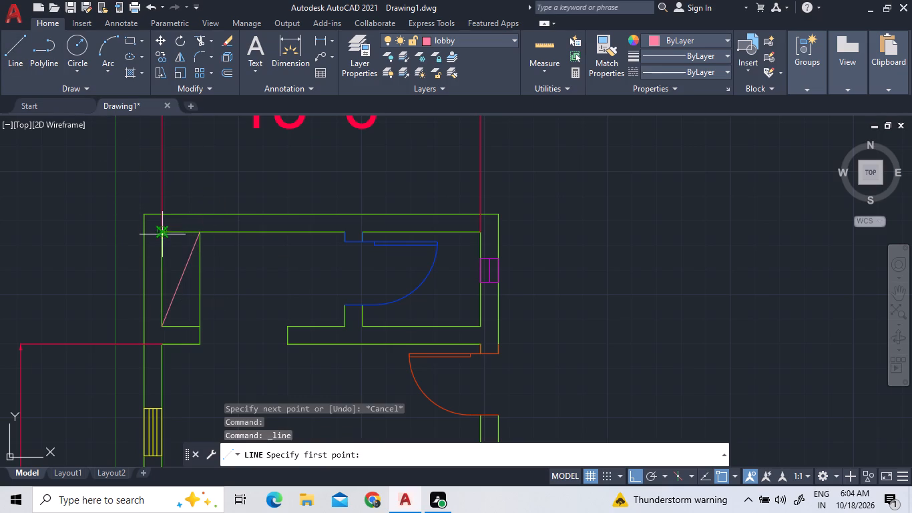
double_click(163, 236)
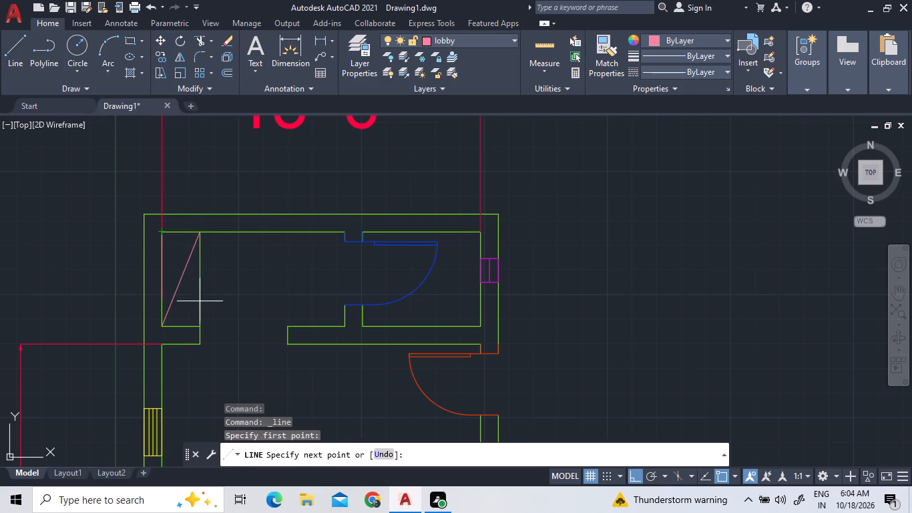
left_click(196, 331)
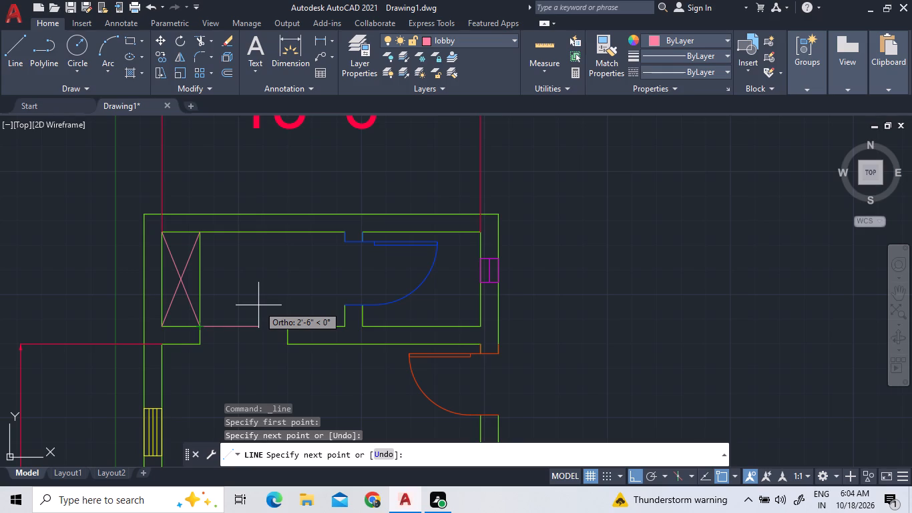
key("Escape")
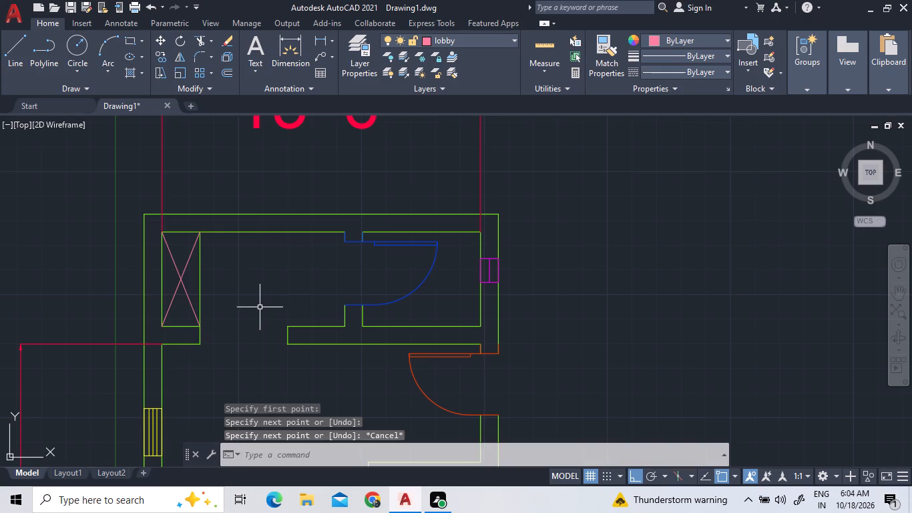
Make the text layer current.
scroll(274, 298, "down", 1)
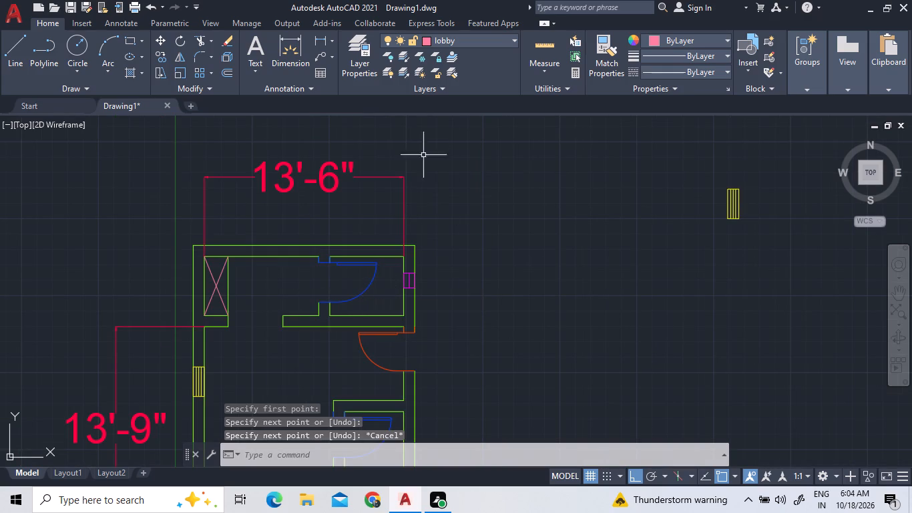
double_click(473, 37)
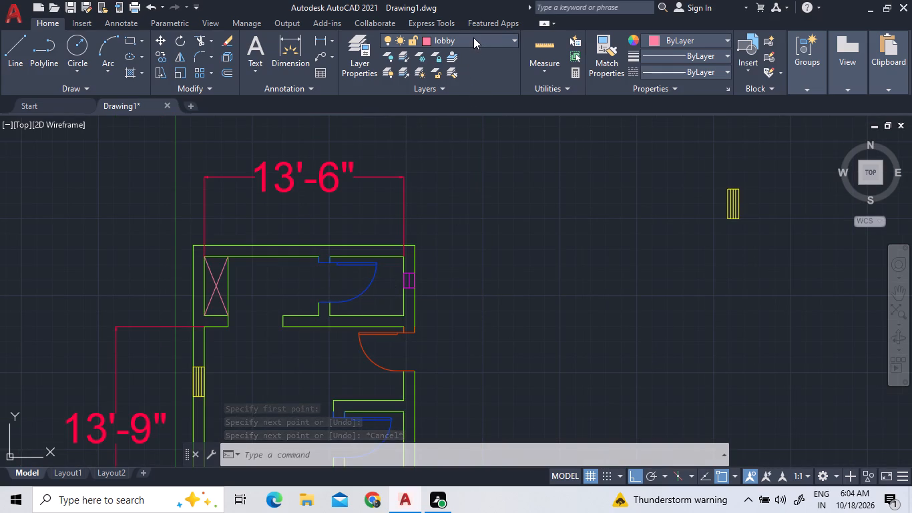
left_click(516, 39)
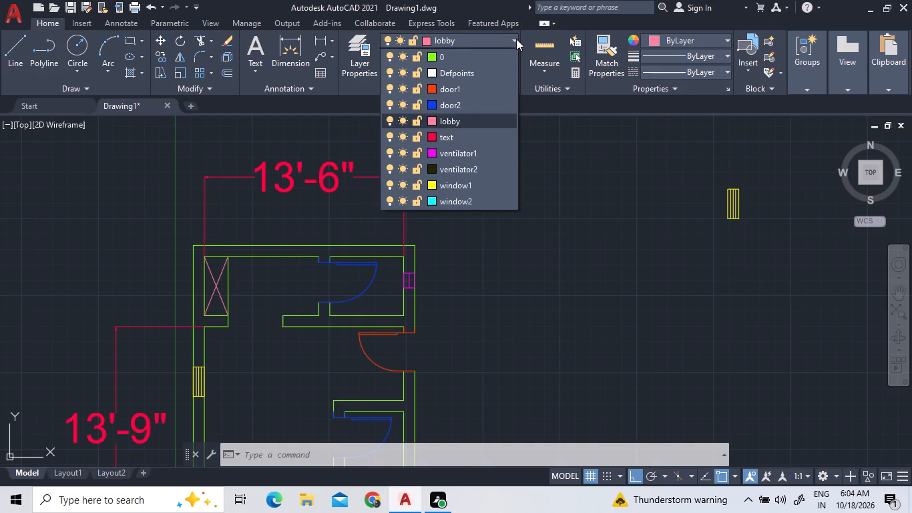
triple_click(479, 136)
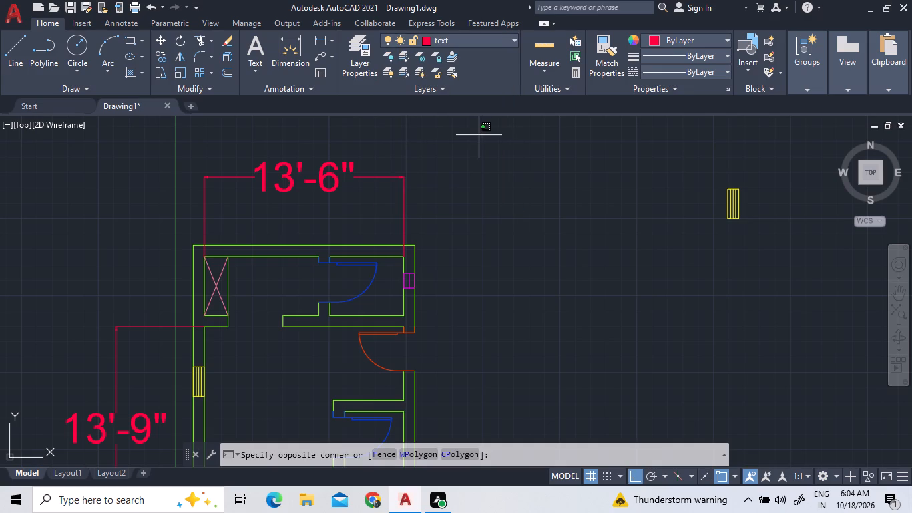
double_click(499, 288)
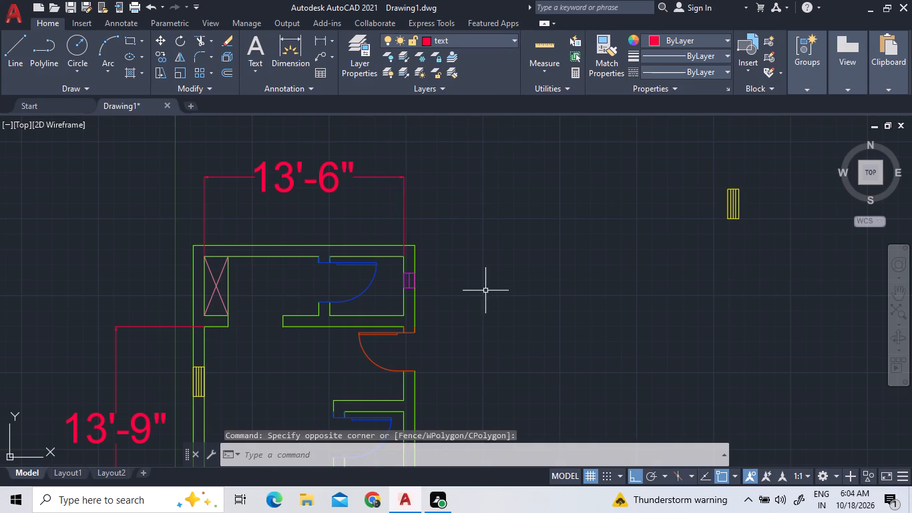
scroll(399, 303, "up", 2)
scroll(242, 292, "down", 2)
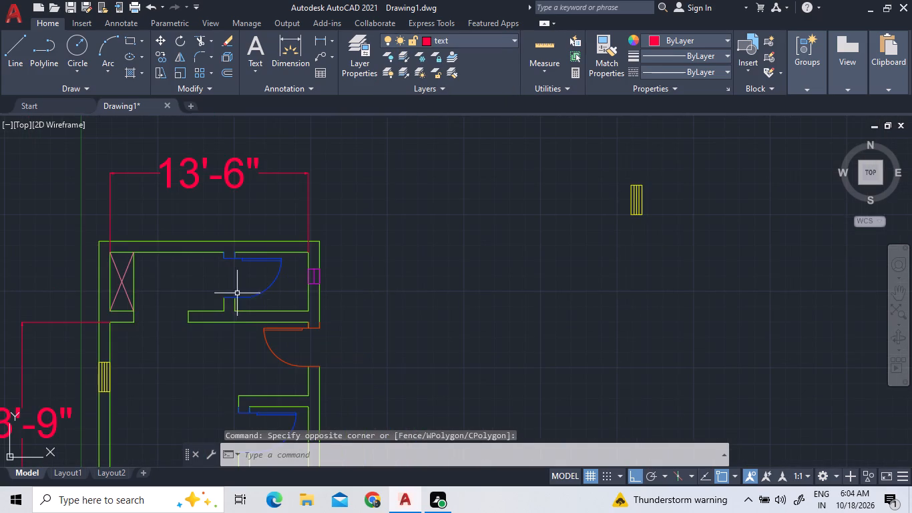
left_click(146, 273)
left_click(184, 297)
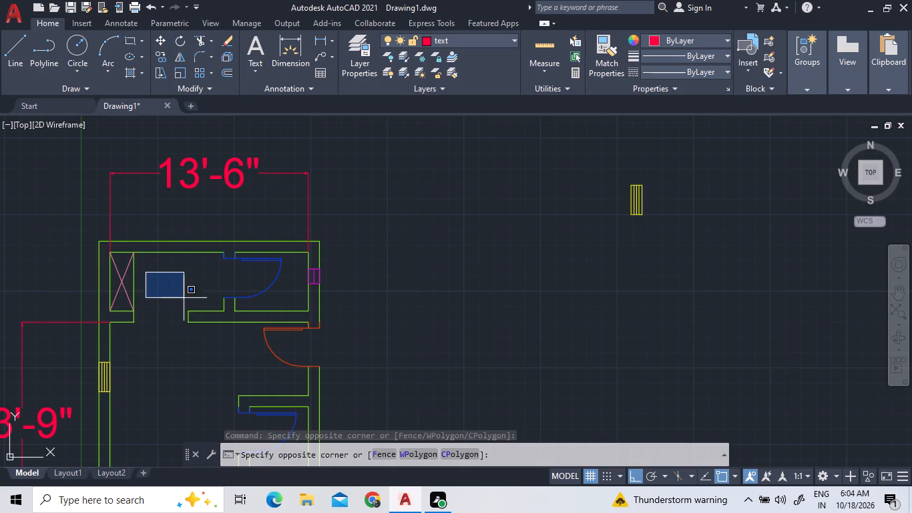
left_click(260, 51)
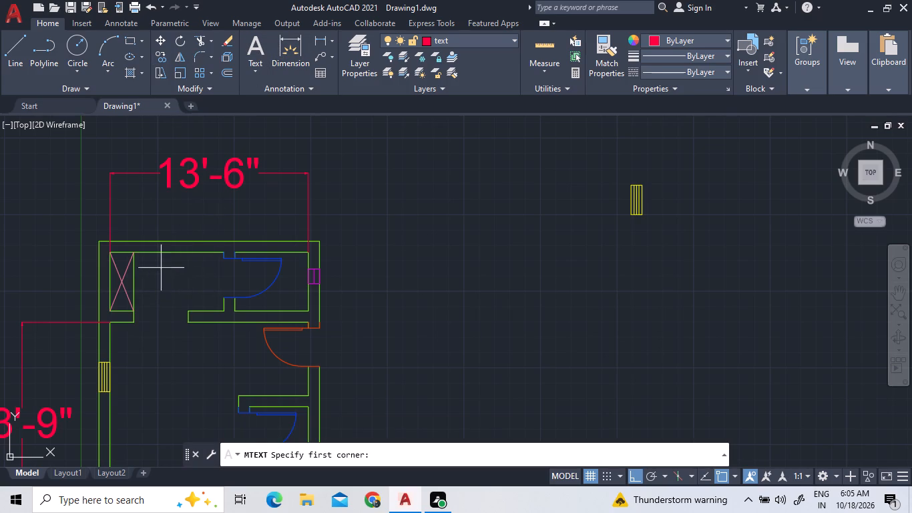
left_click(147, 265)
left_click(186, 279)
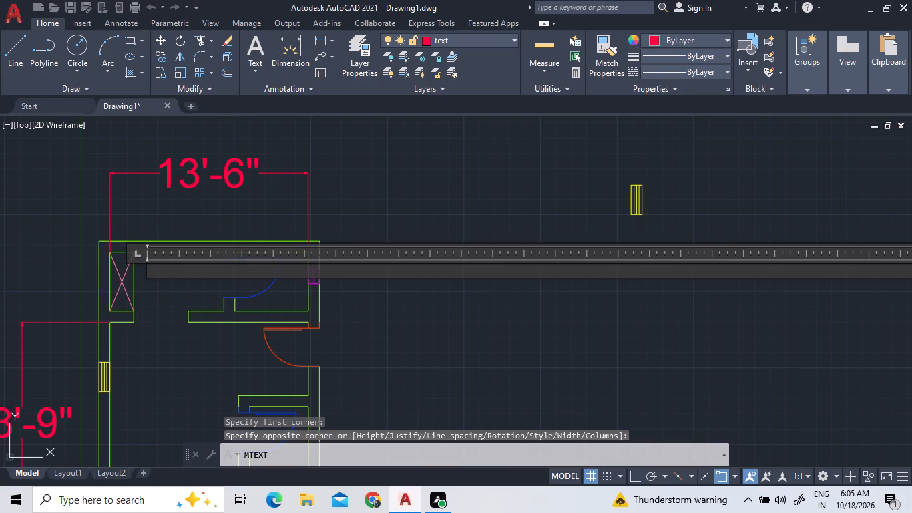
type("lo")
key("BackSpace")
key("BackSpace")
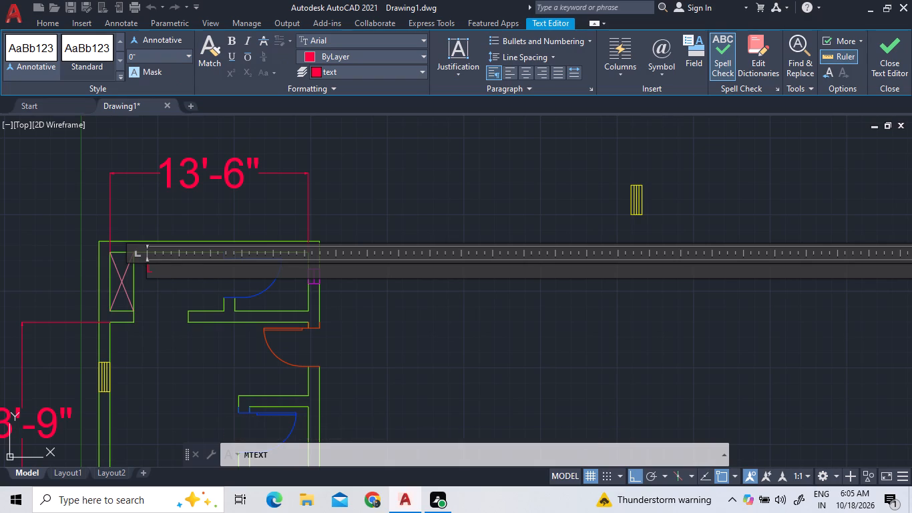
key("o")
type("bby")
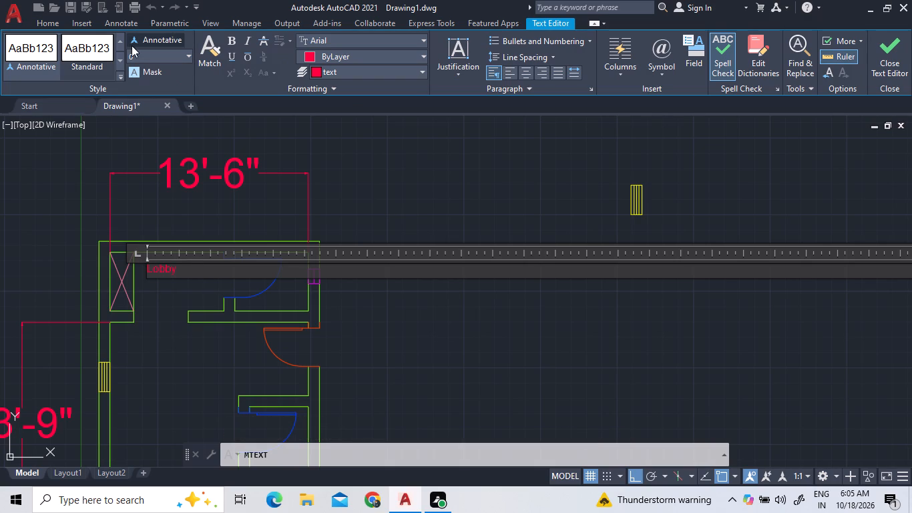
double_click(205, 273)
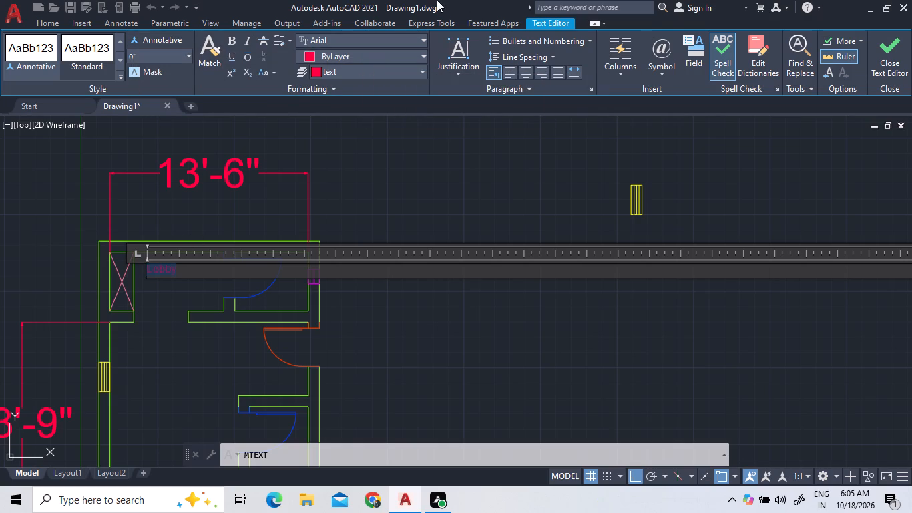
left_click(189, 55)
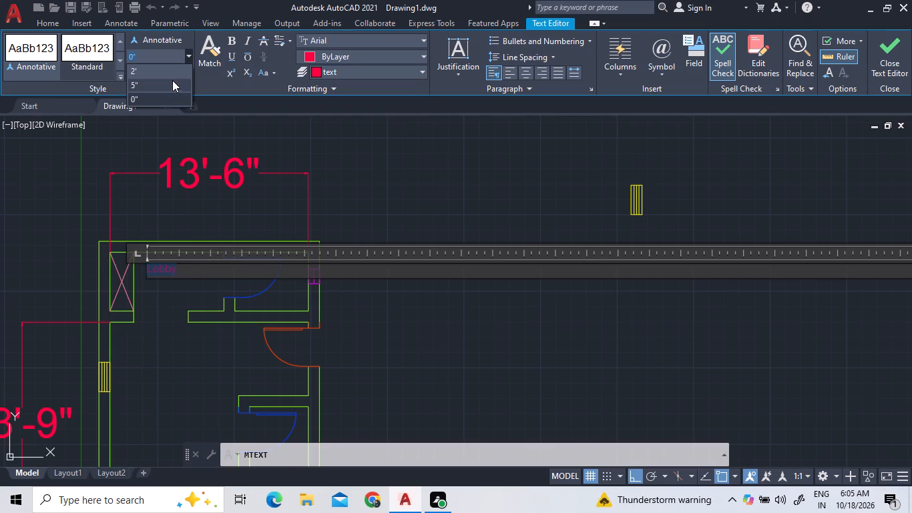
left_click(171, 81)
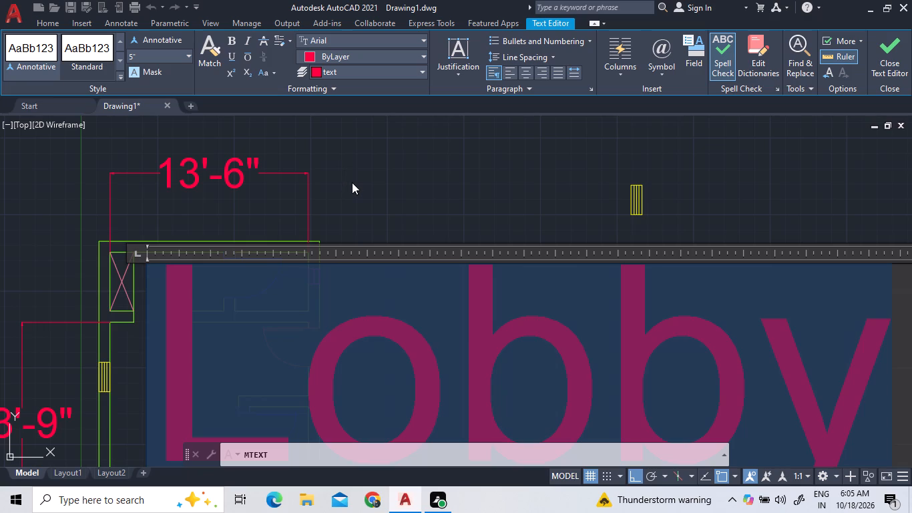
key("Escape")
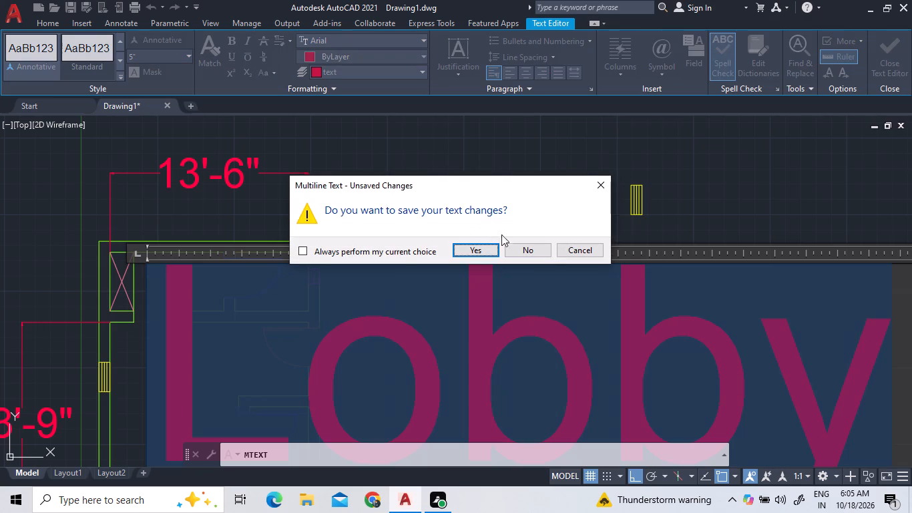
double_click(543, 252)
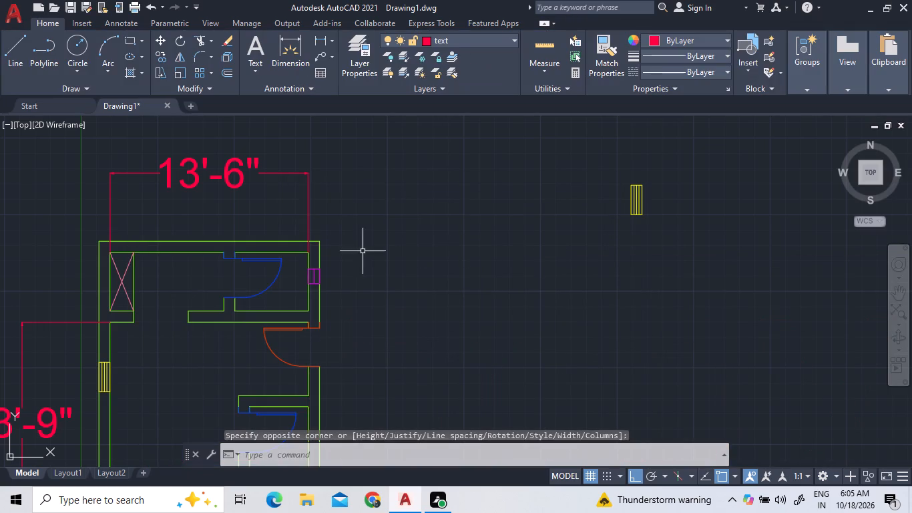
Add the multiline text label "Lobby" with a 5" text height in the upper room, between the crossed rectangle and the blue door.
scroll(404, 229, "down", 2)
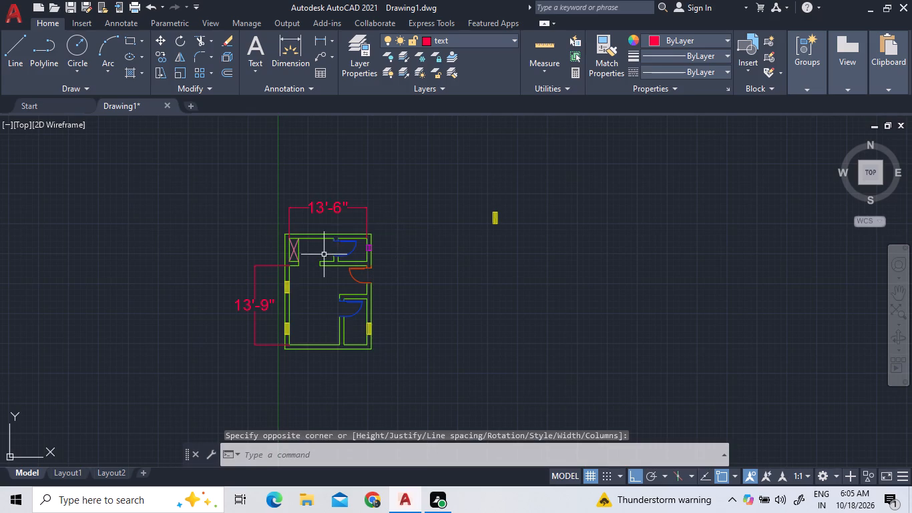
scroll(325, 260, "down", 6)
scroll(332, 276, "up", 3)
scroll(297, 224, "up", 2)
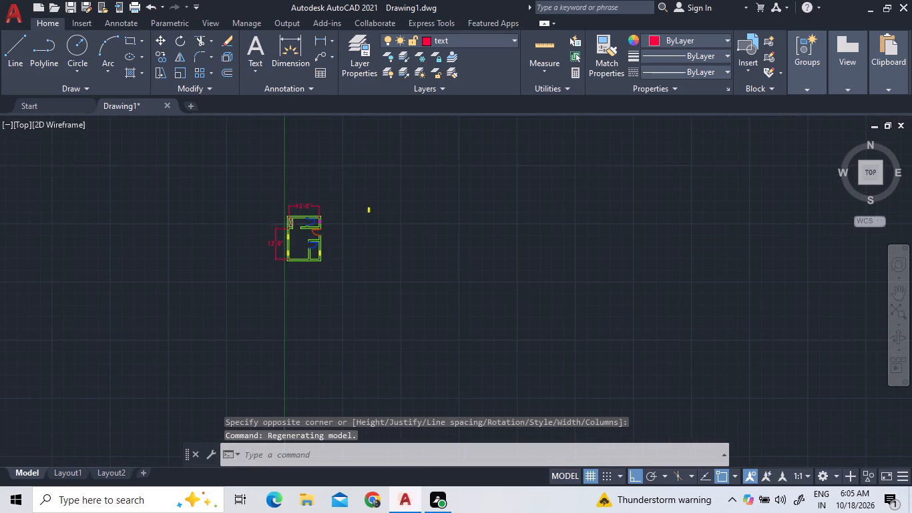
scroll(298, 224, "up", 4)
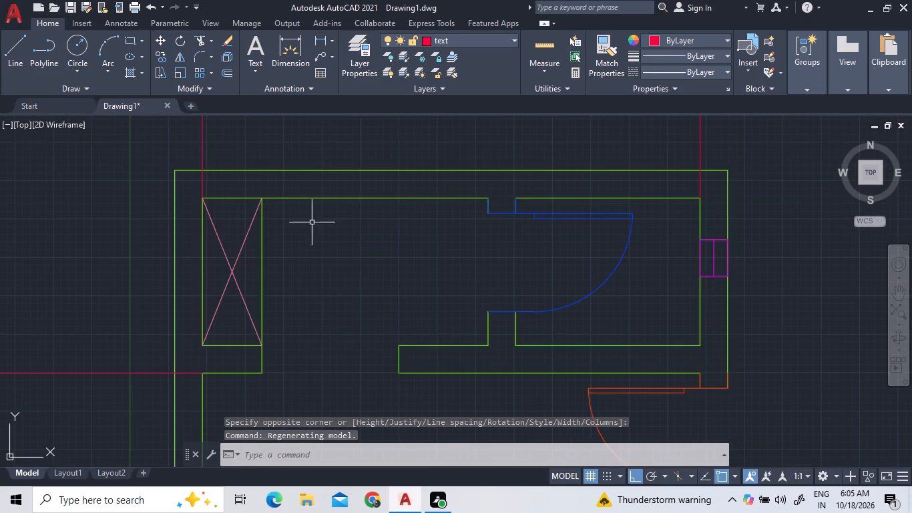
left_click(260, 45)
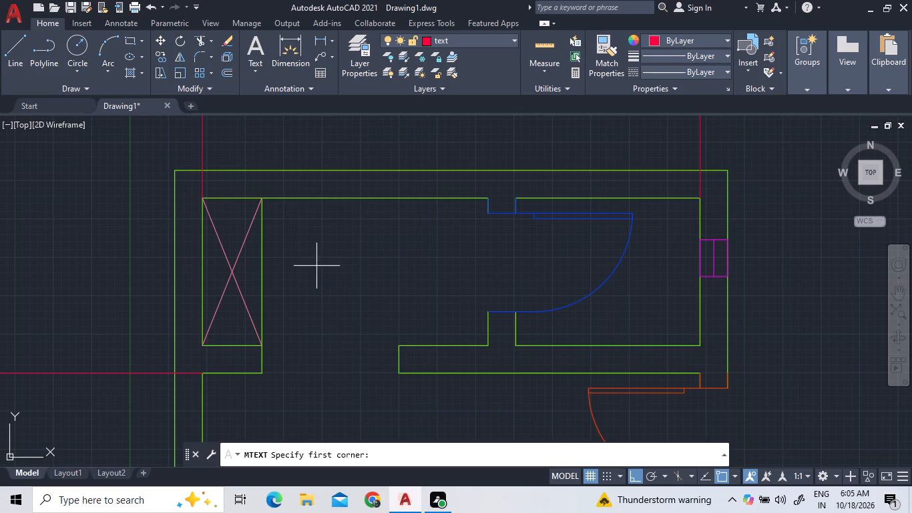
double_click(312, 253)
left_click(381, 313)
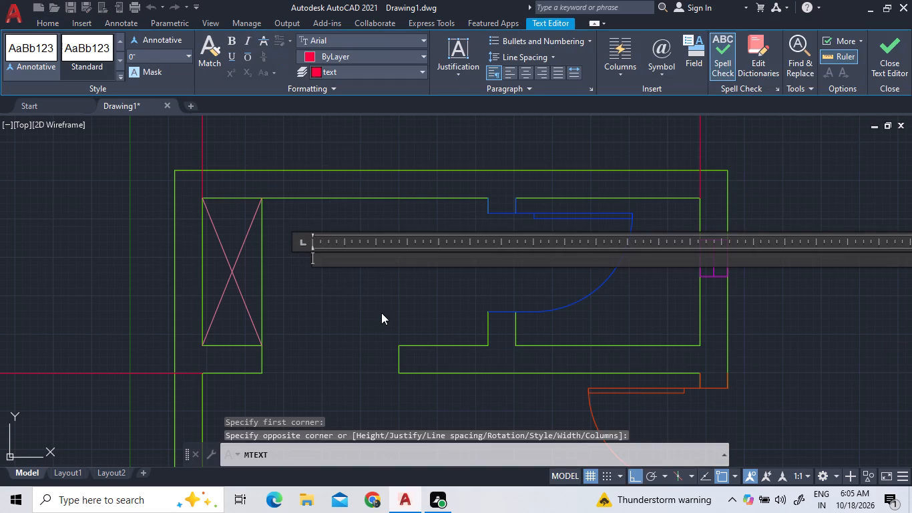
key("l")
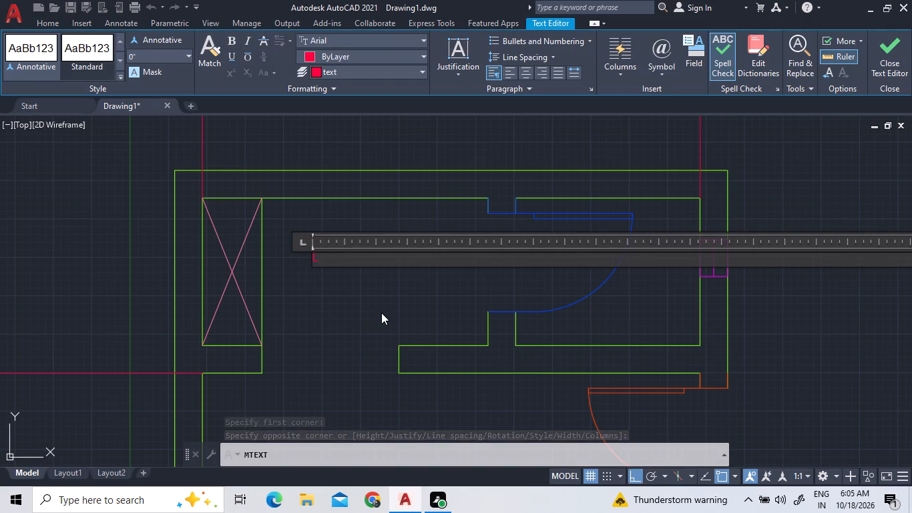
key("o")
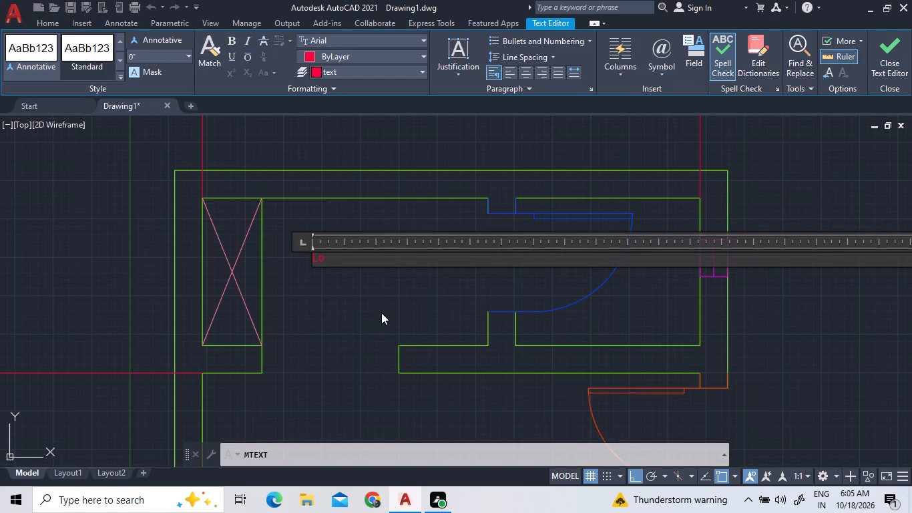
type("bby")
triple_click(343, 264)
left_click(187, 48)
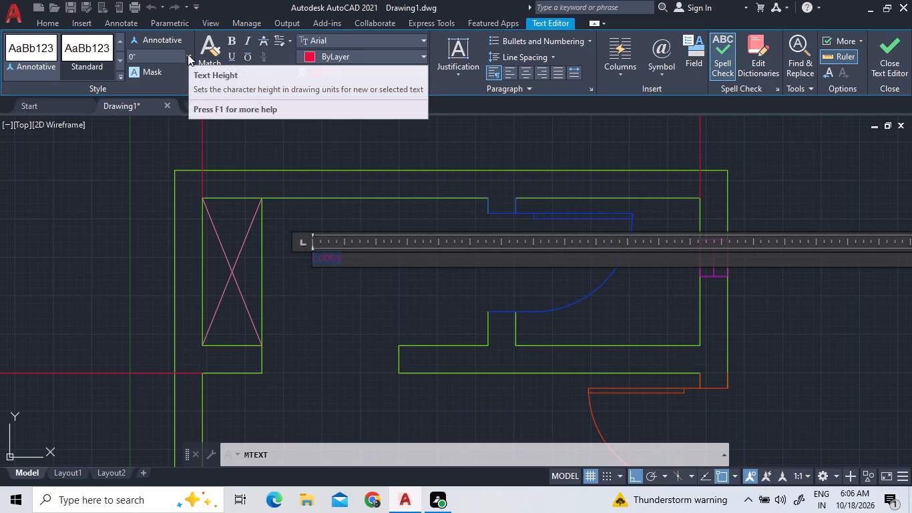
left_click(188, 54)
double_click(160, 96)
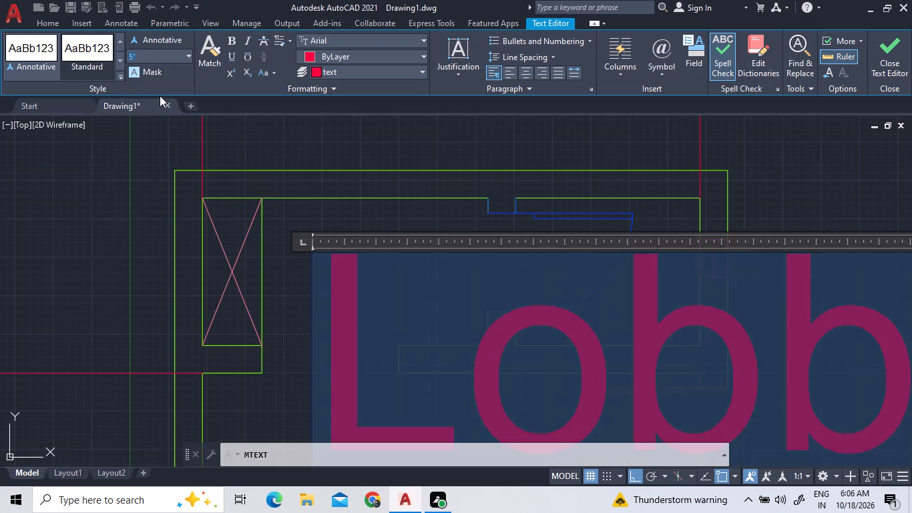
double_click(164, 121)
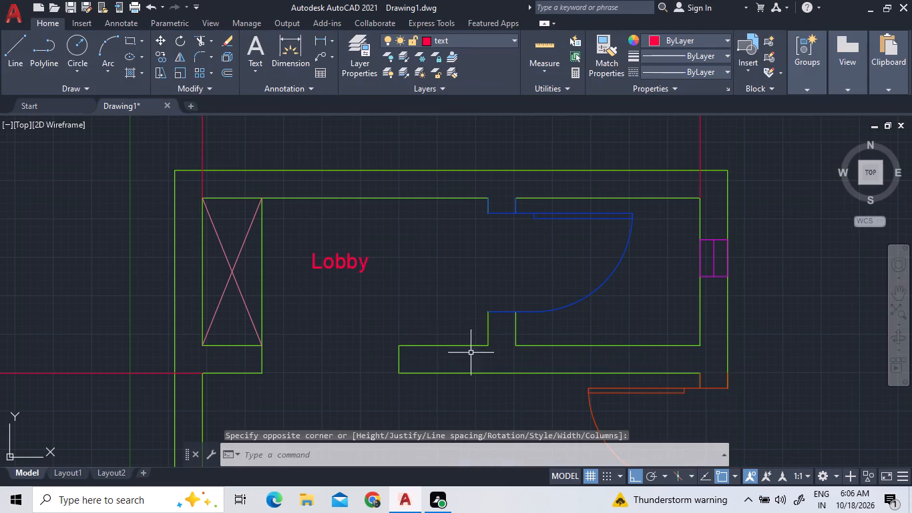
Scale up the Lobby label freehand to a text height of about 8".
left_click(330, 260)
right_click(330, 259)
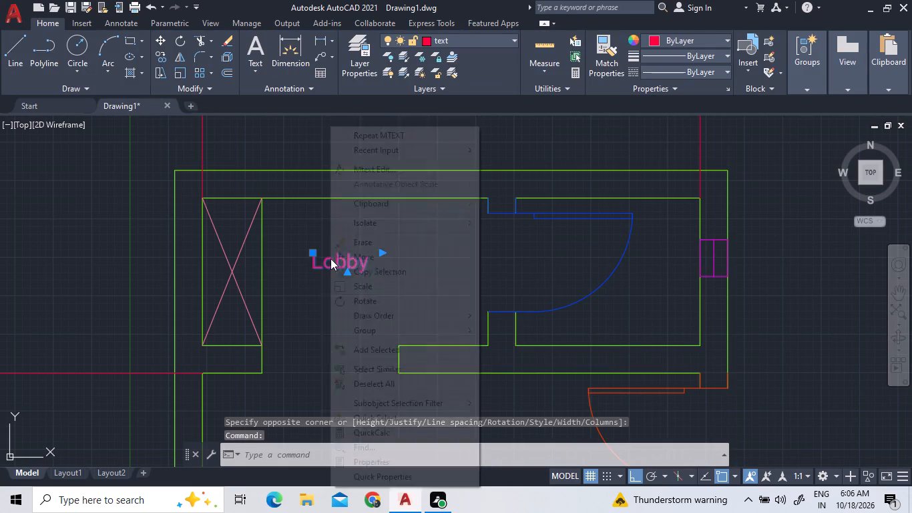
double_click(363, 293)
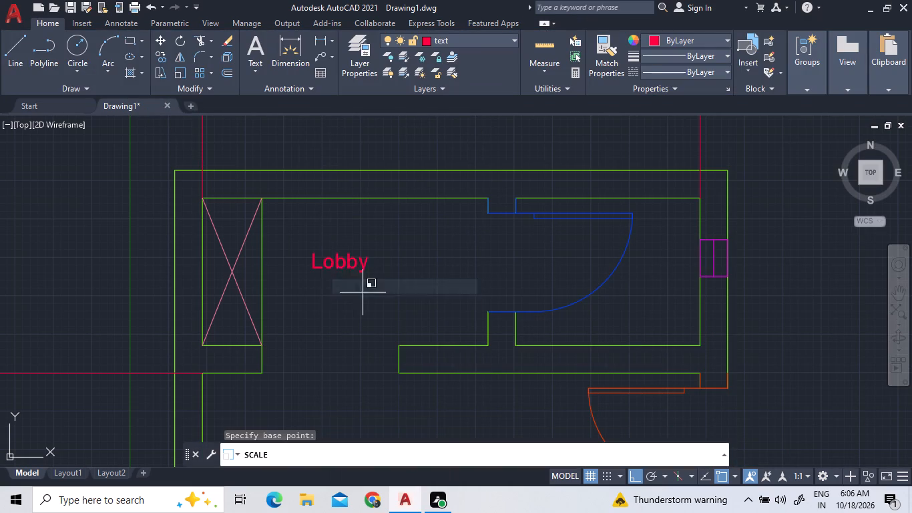
left_click(353, 235)
Move the Lobby label straight down about 11" within the upper room.
left_click(353, 248)
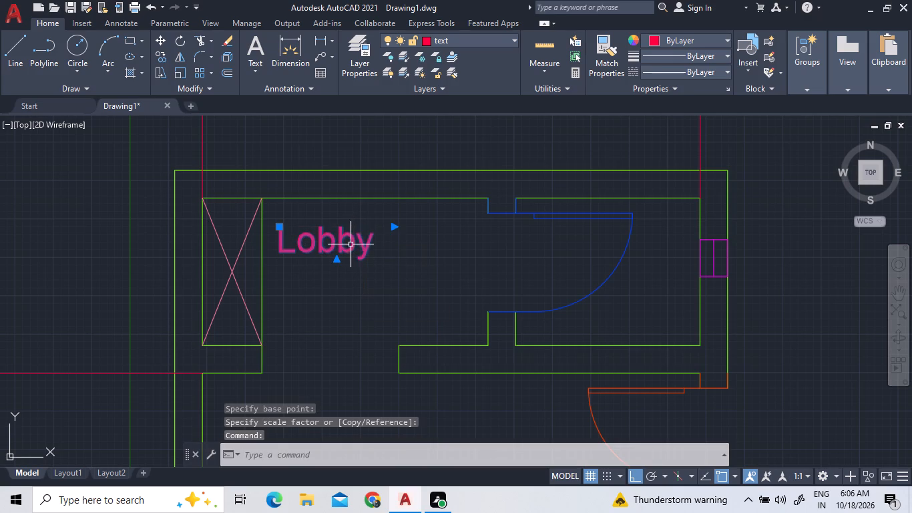
right_click(351, 242)
double_click(387, 258)
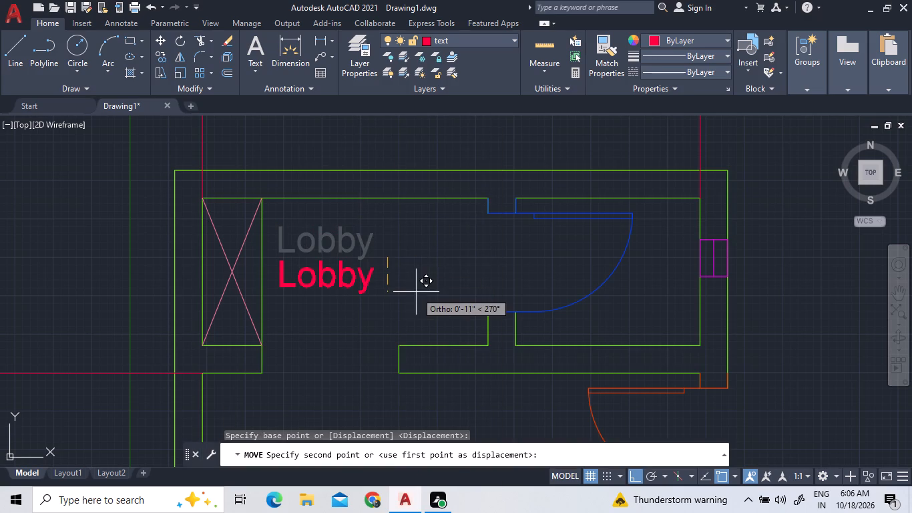
double_click(419, 294)
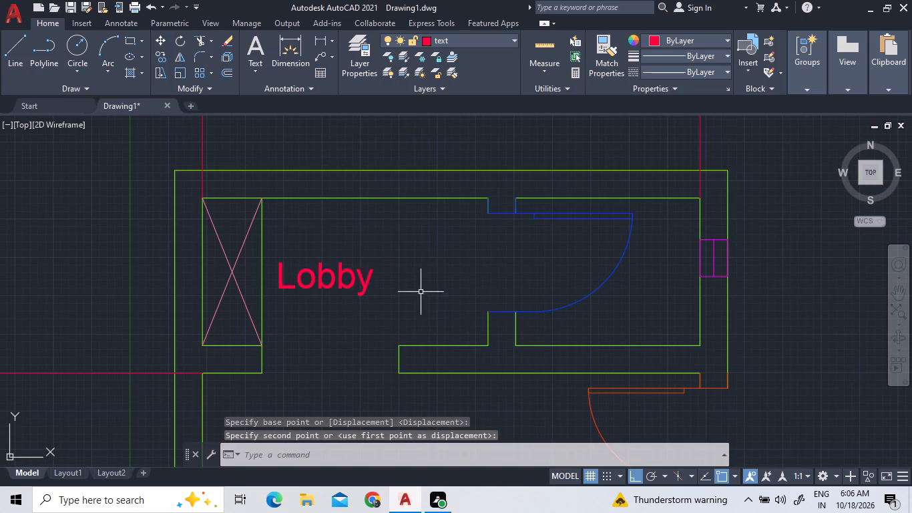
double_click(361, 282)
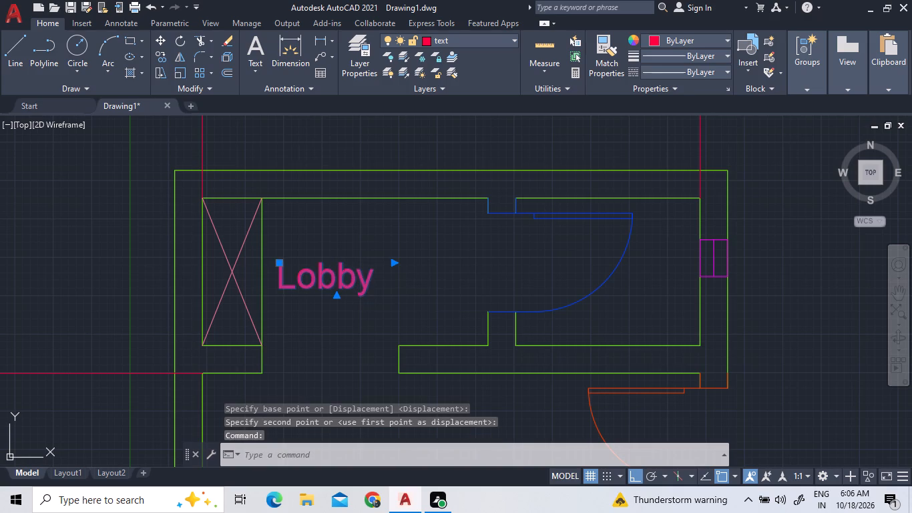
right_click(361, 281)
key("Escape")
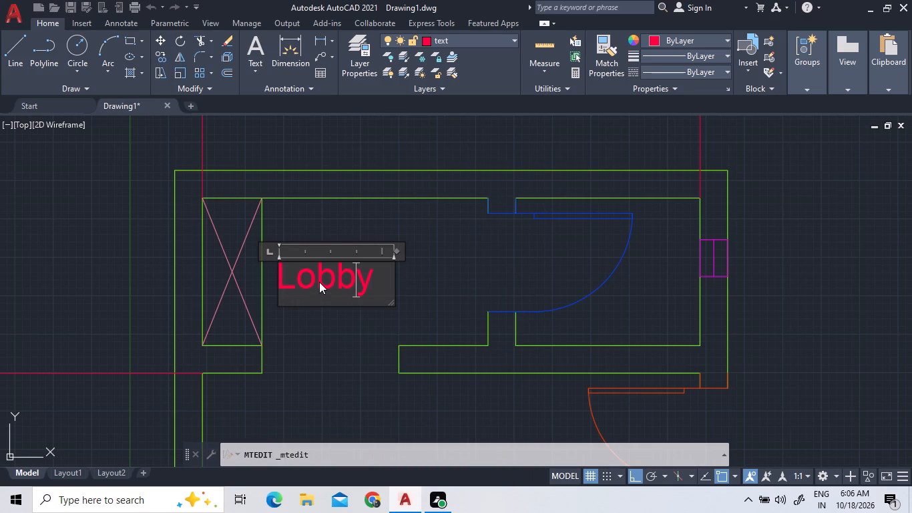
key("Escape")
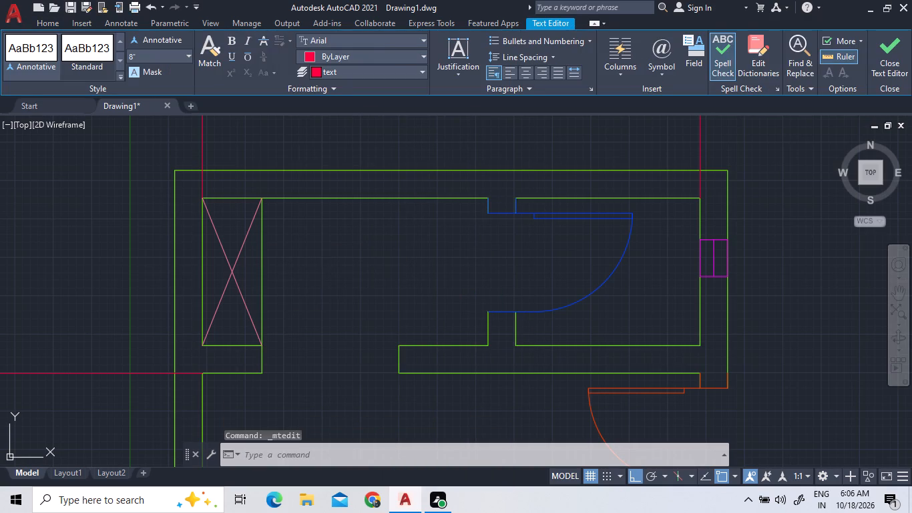
Copy the Lobby label into the small upper room with the magenta window, with object snap and ortho turned off.
left_click(338, 284)
right_click(322, 276)
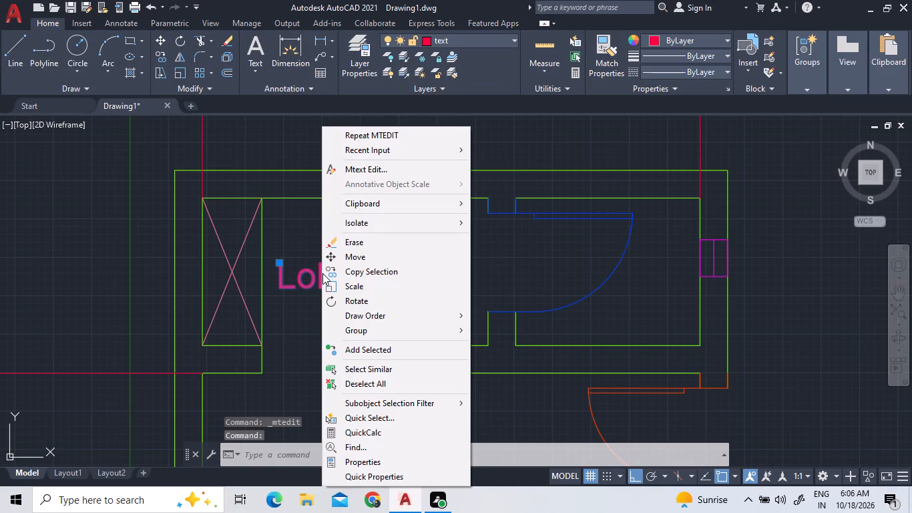
double_click(381, 271)
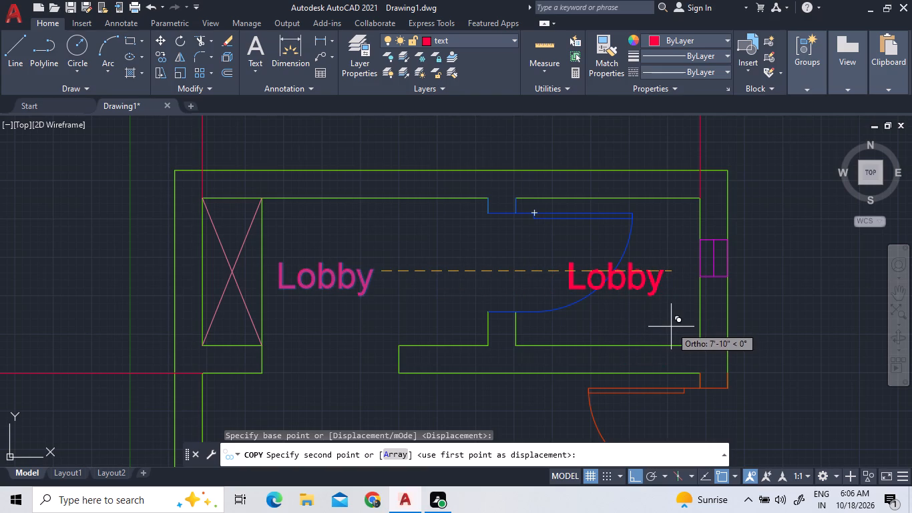
left_click(718, 474)
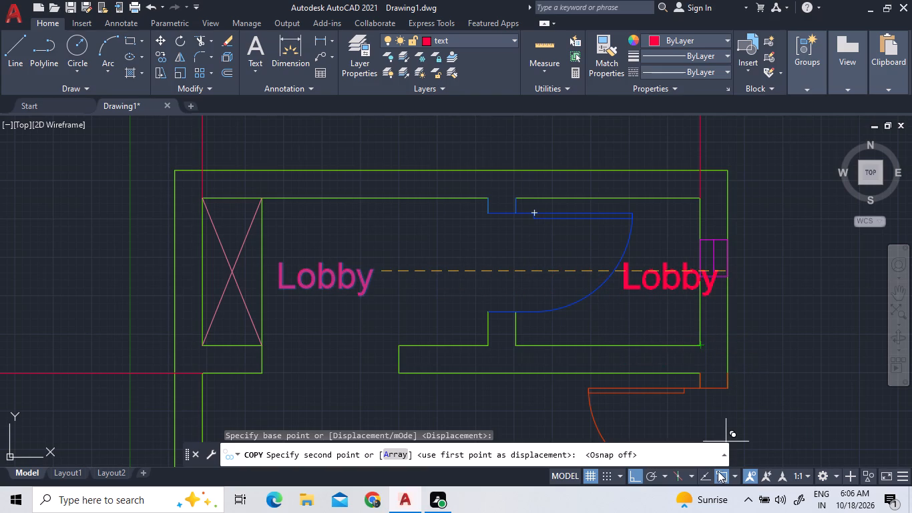
key("F8")
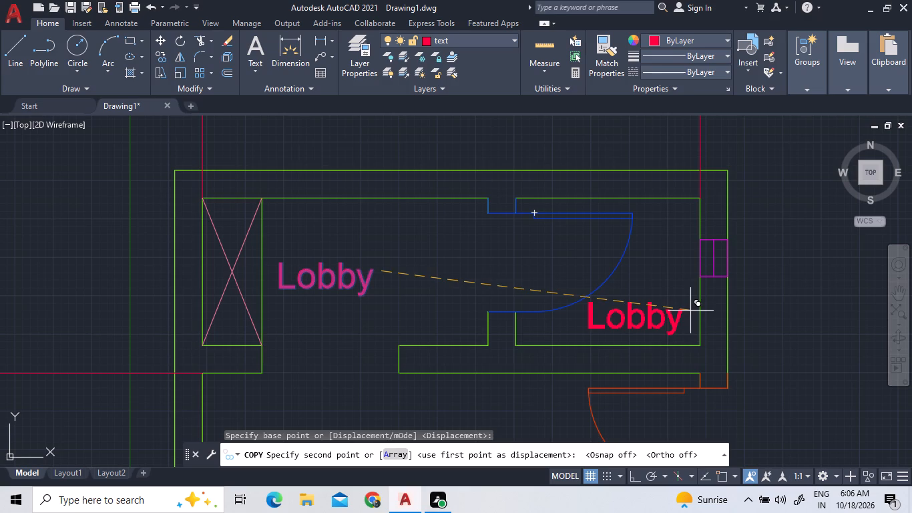
double_click(683, 311)
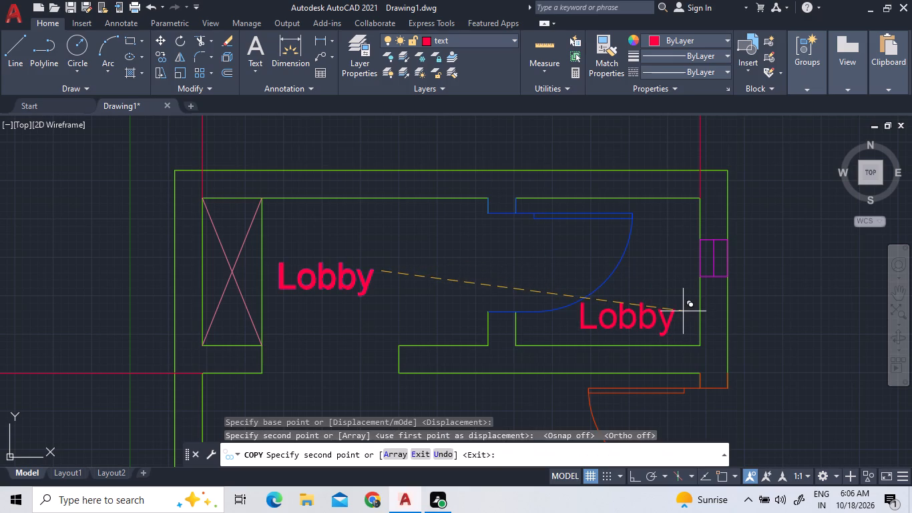
Place another copy of the Lobby label in the large main room, between the yellow windows and the lower blue door.
scroll(626, 271, "down", 2)
scroll(586, 335, "down", 2)
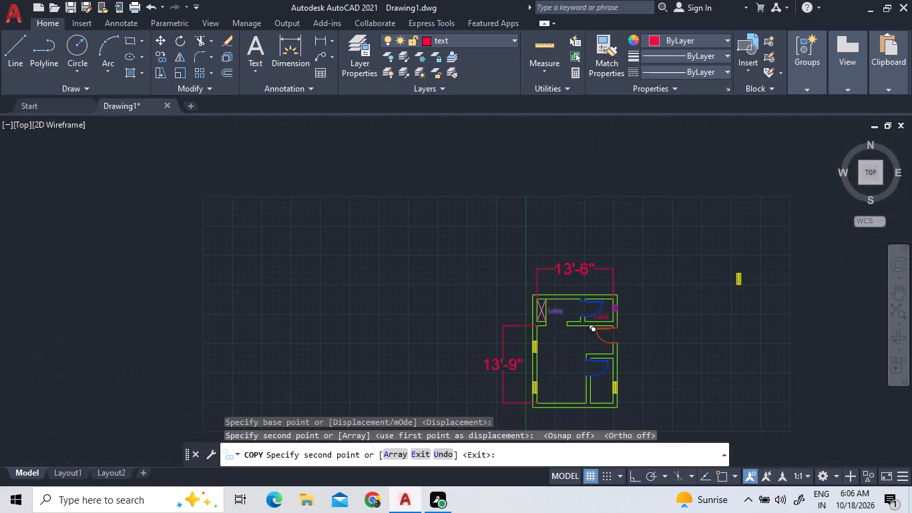
scroll(563, 359, "down", 1)
scroll(563, 379, "up", 2)
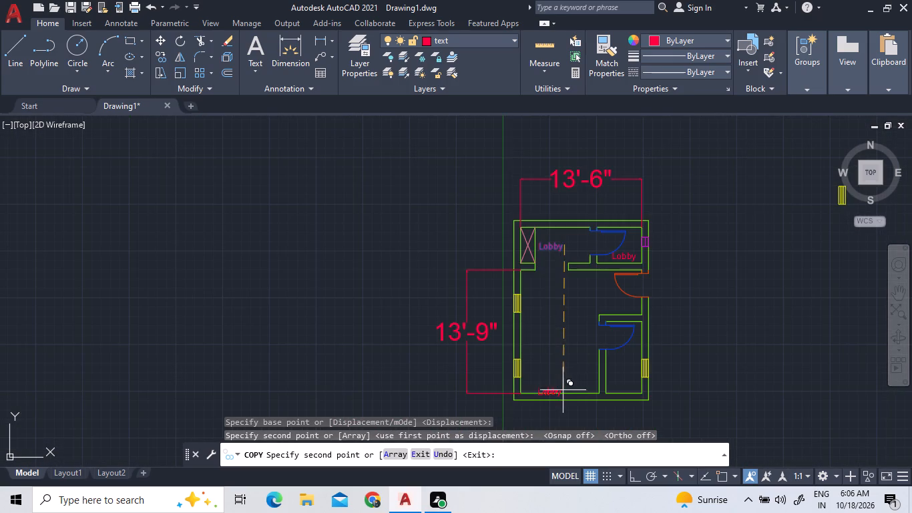
triple_click(557, 343)
left_click(556, 343)
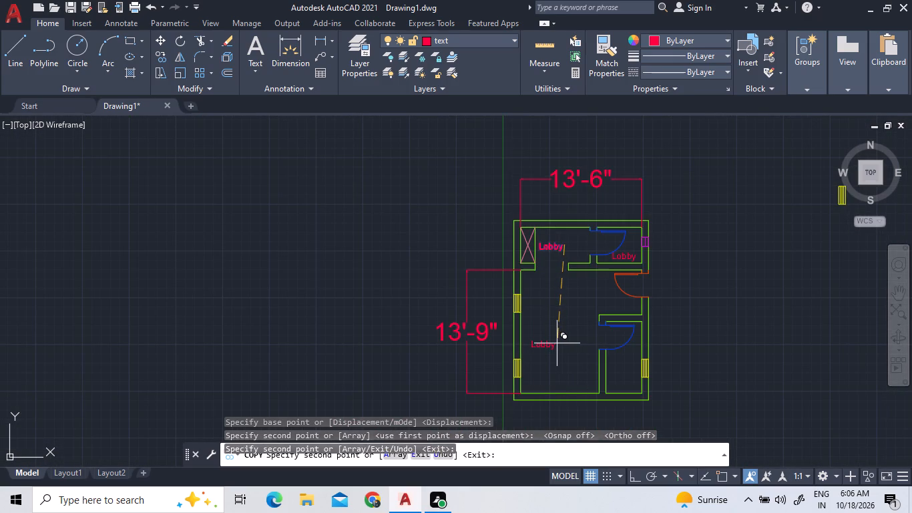
Place further Lobby copies in the lower small room and beside the orange door's opening, and finish copying.
scroll(637, 375, "up", 3)
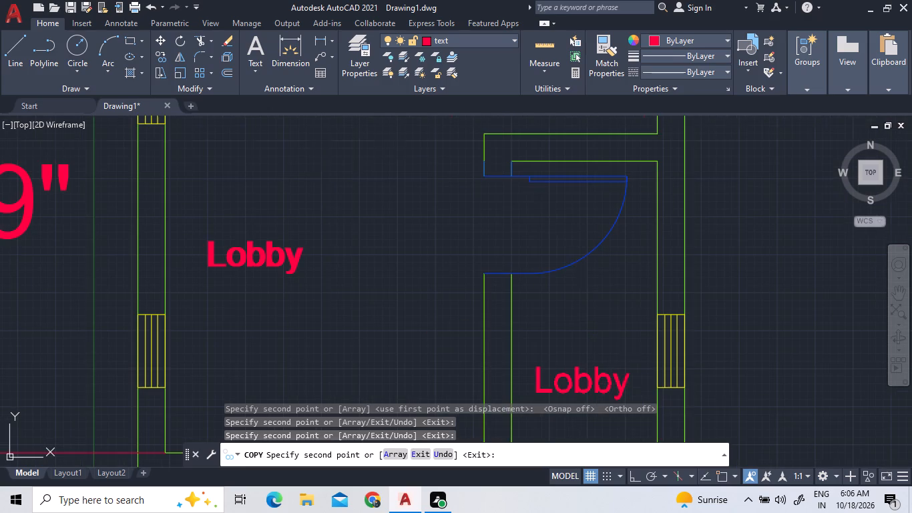
double_click(638, 385)
scroll(647, 363, "down", 2)
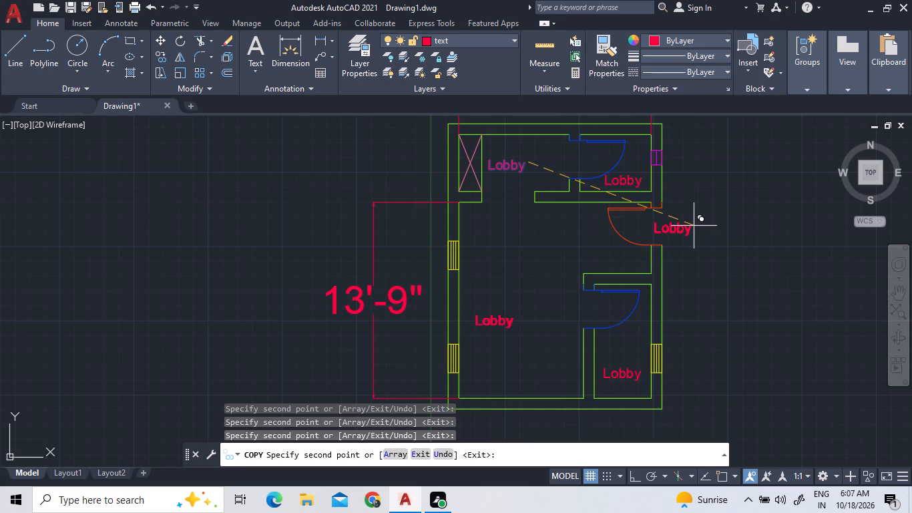
triple_click(694, 226)
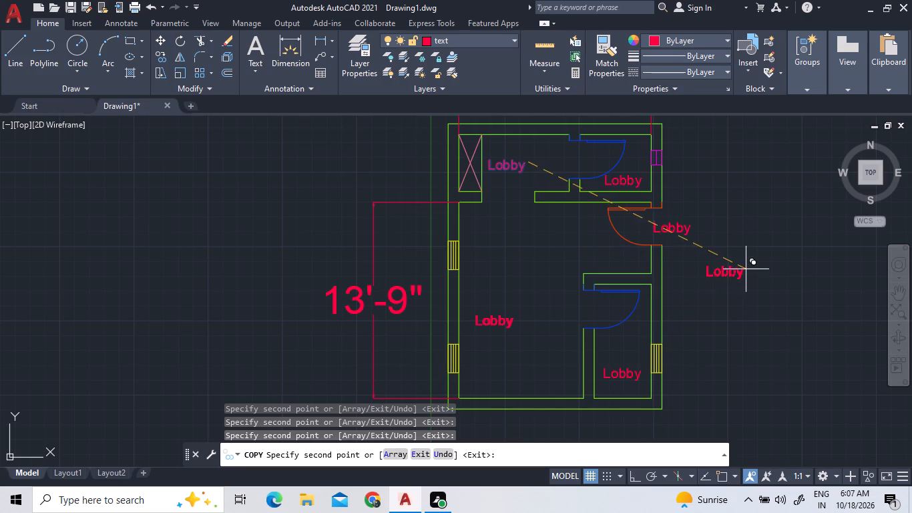
key("Escape")
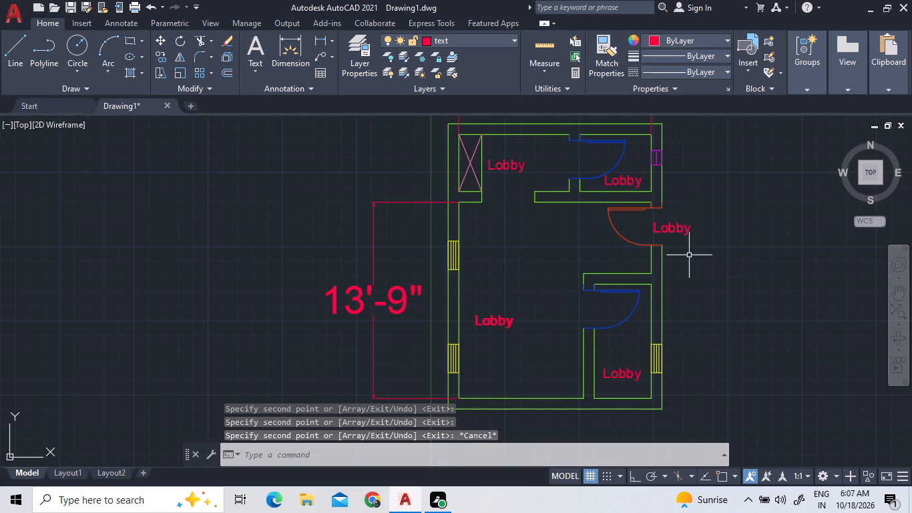
Extend the lower small room's partition and blue jamb lines up to the upper room's wall, and its top wall line to the outer wall.
double_click(209, 40)
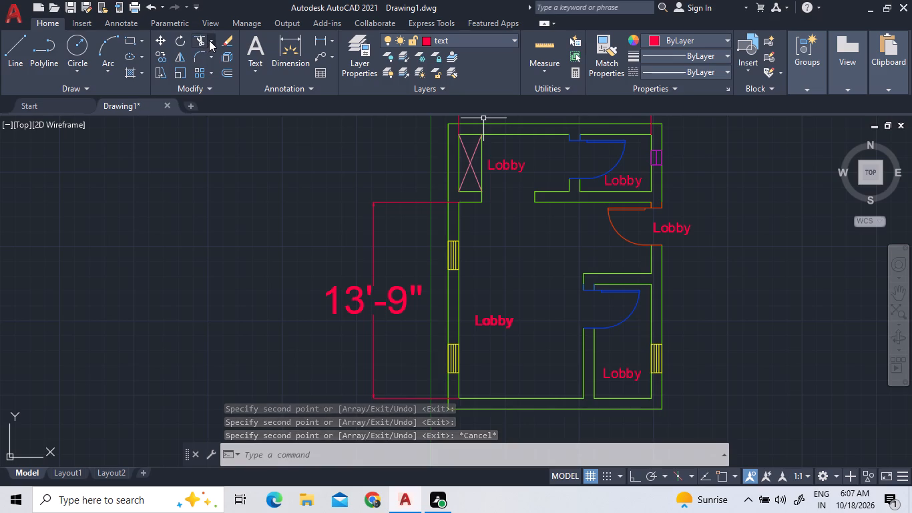
double_click(210, 40)
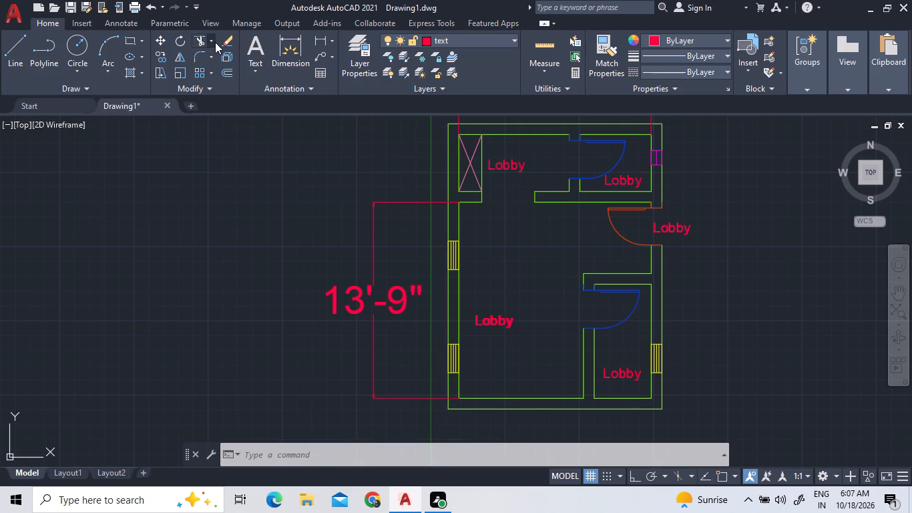
left_click(211, 40)
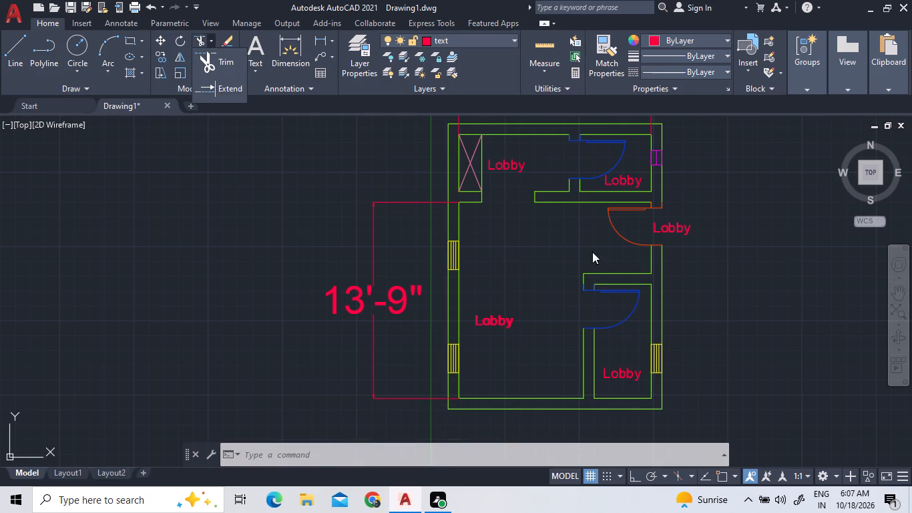
double_click(212, 83)
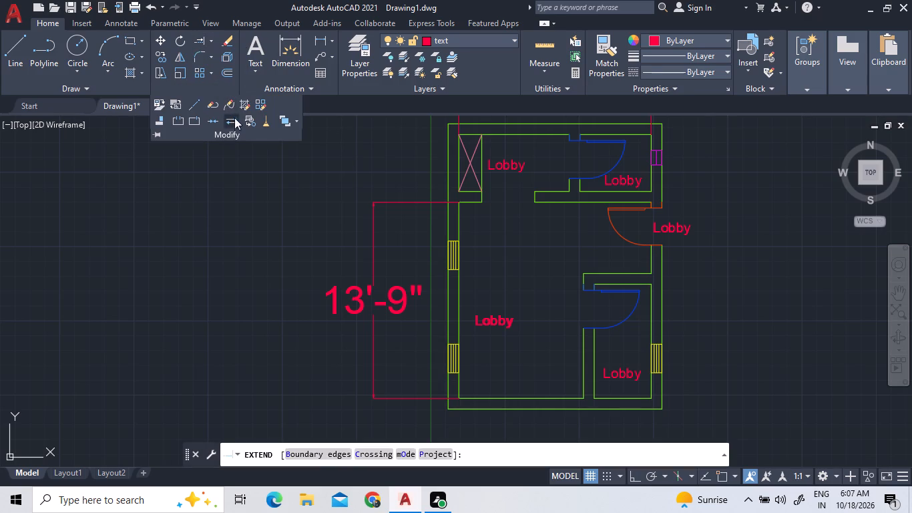
double_click(201, 39)
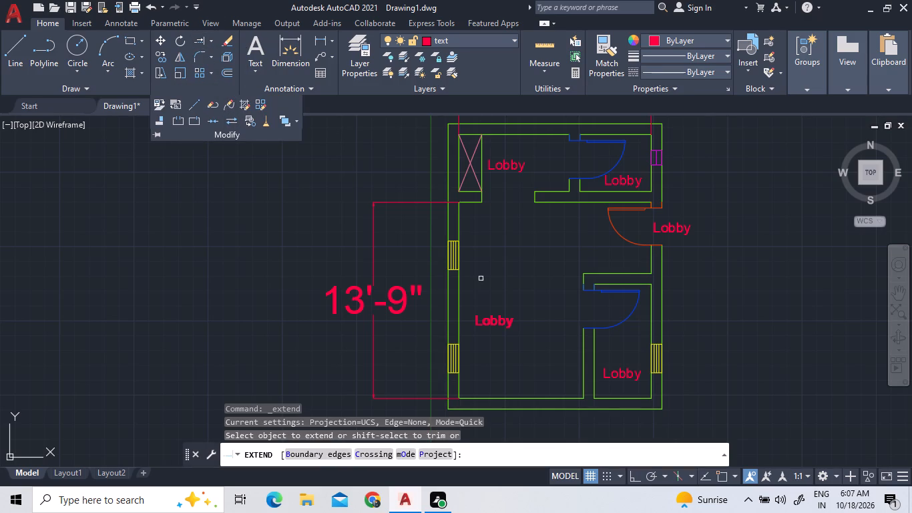
left_click(641, 274)
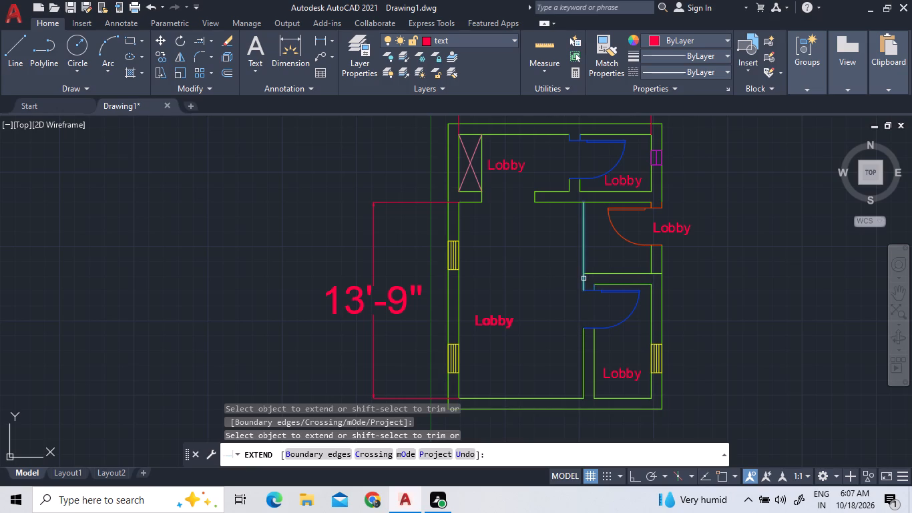
double_click(584, 279)
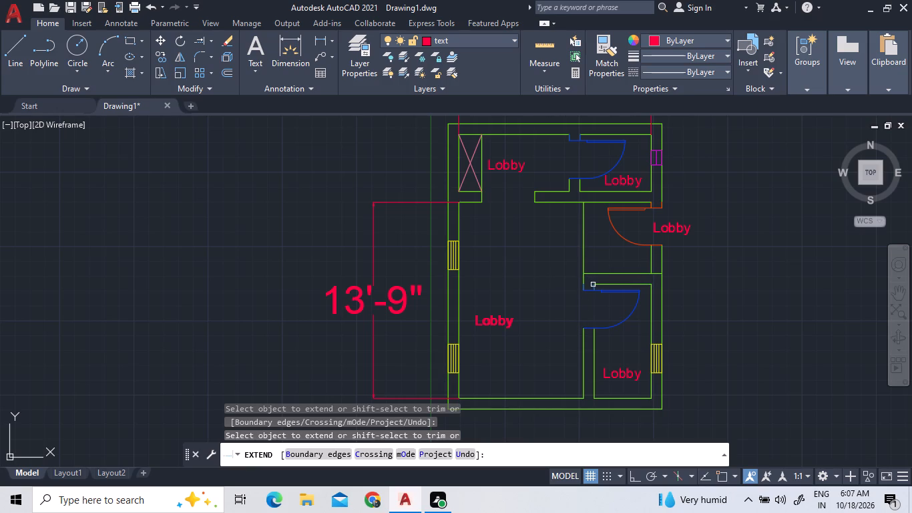
triple_click(594, 285)
triple_click(596, 281)
key("Escape")
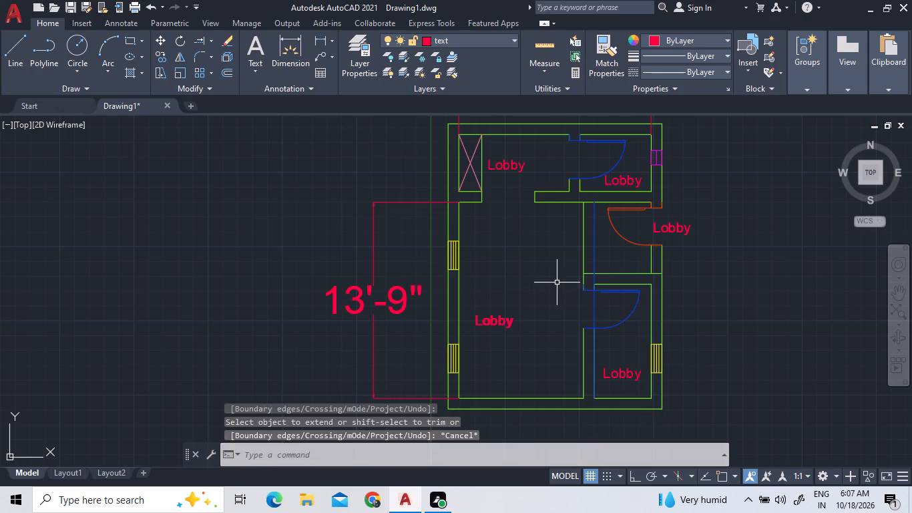
Trim the extended blue line out of the lower blue door's opening and the wall thickness above it.
type("tr")
key("space")
key("space")
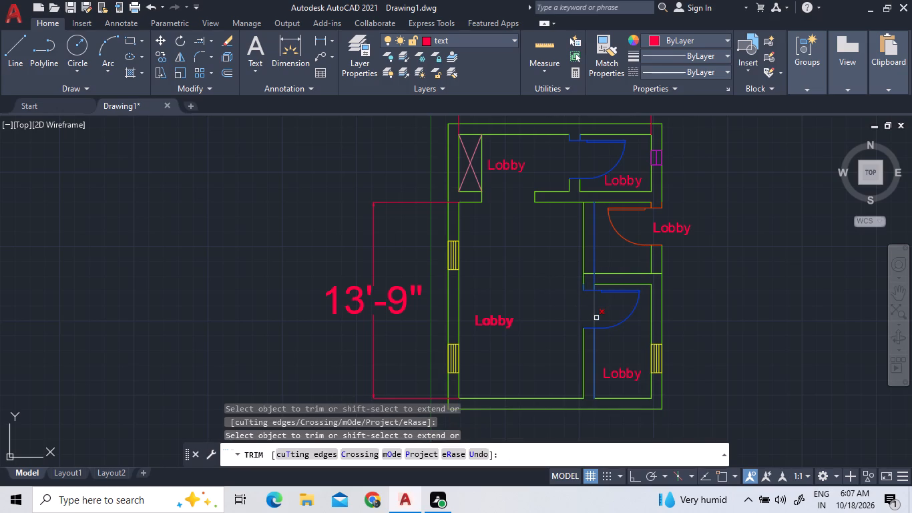
left_click(596, 318)
double_click(595, 278)
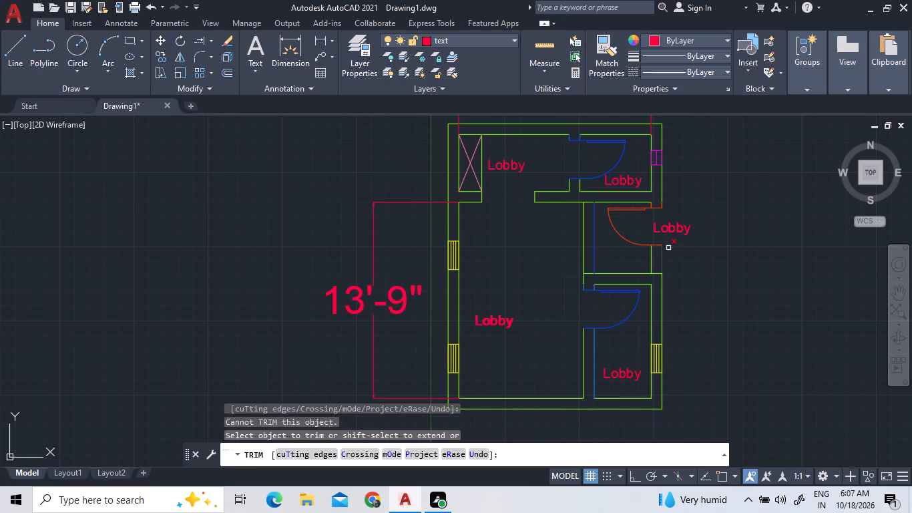
right_click(698, 255)
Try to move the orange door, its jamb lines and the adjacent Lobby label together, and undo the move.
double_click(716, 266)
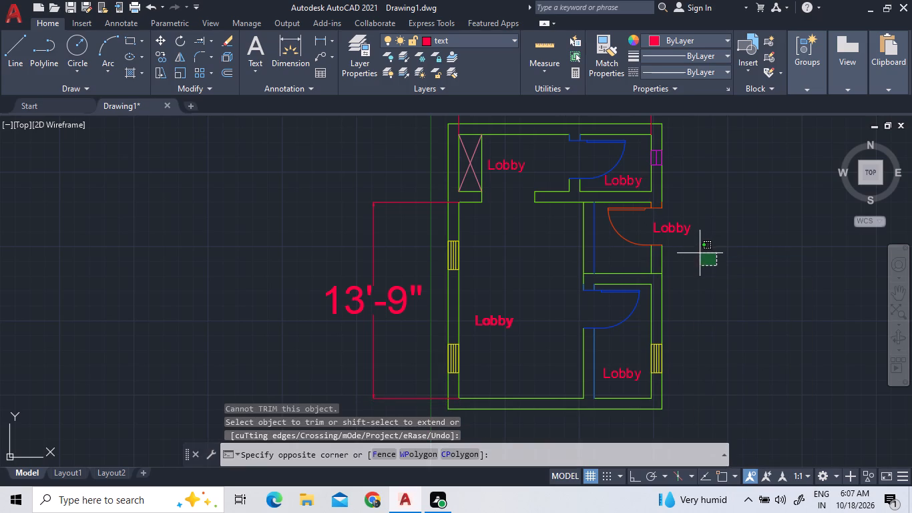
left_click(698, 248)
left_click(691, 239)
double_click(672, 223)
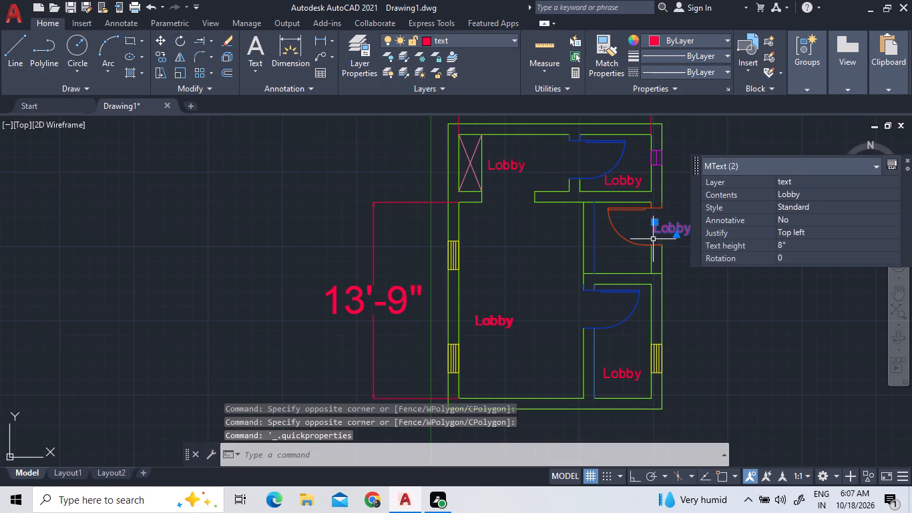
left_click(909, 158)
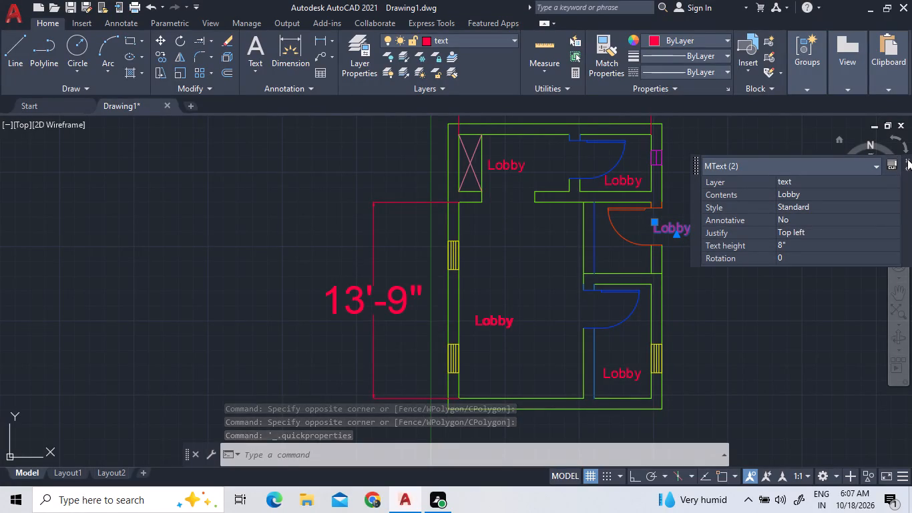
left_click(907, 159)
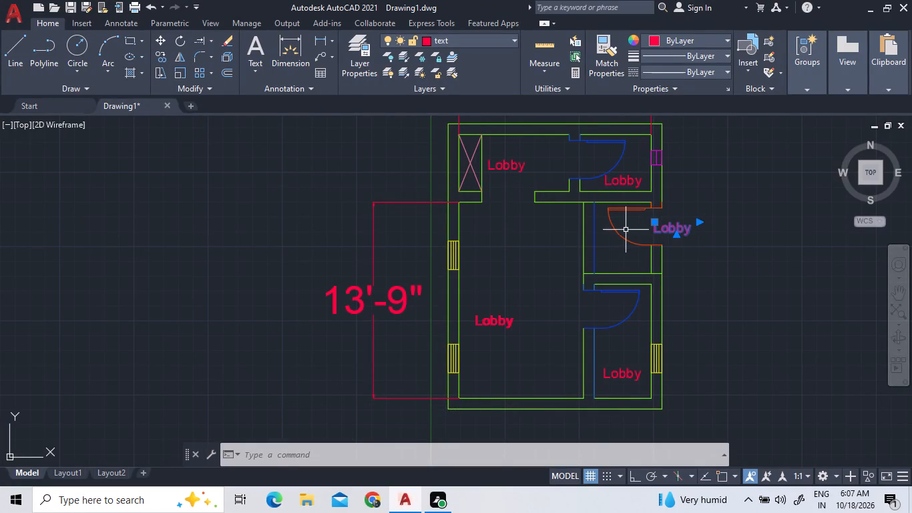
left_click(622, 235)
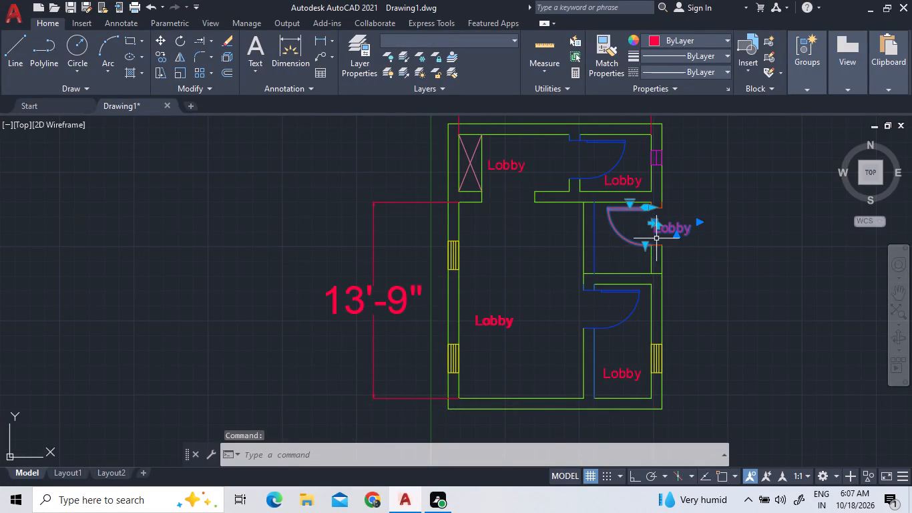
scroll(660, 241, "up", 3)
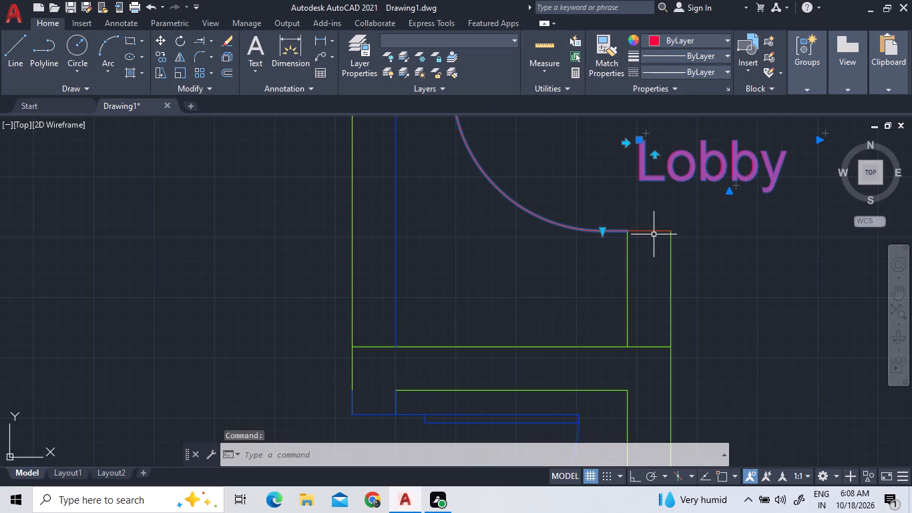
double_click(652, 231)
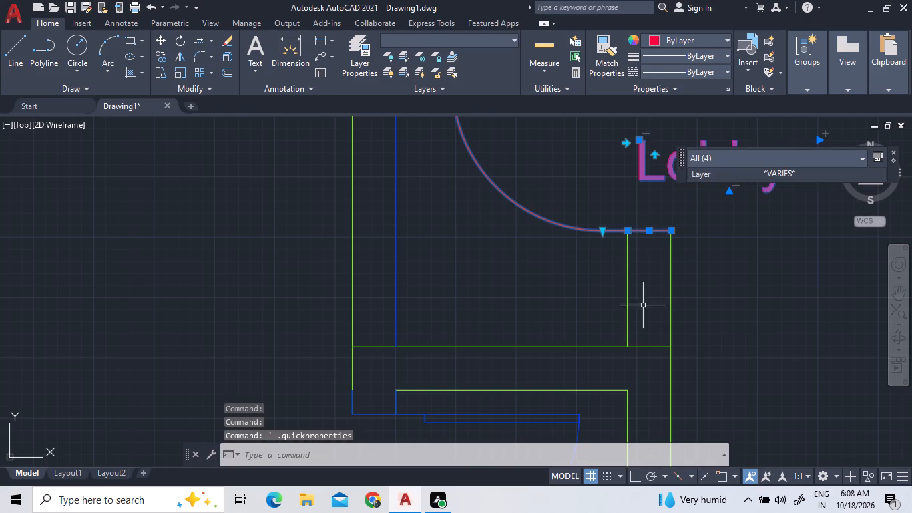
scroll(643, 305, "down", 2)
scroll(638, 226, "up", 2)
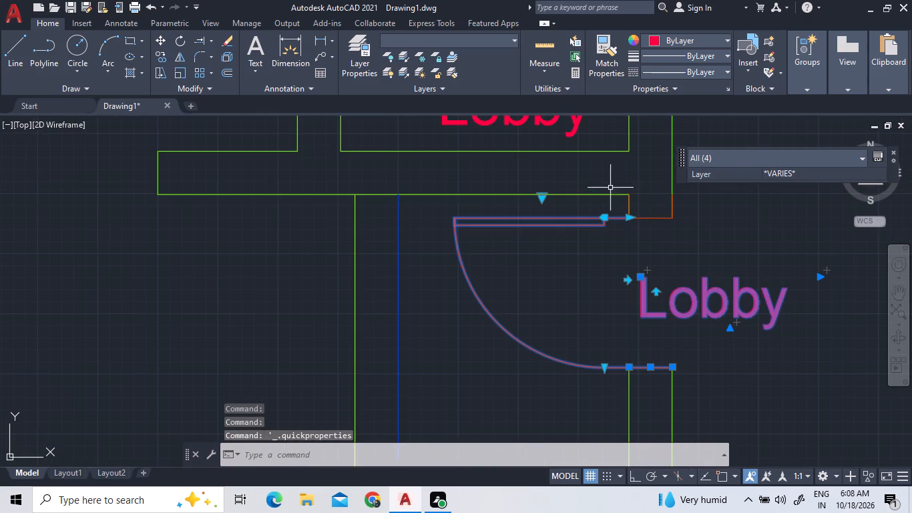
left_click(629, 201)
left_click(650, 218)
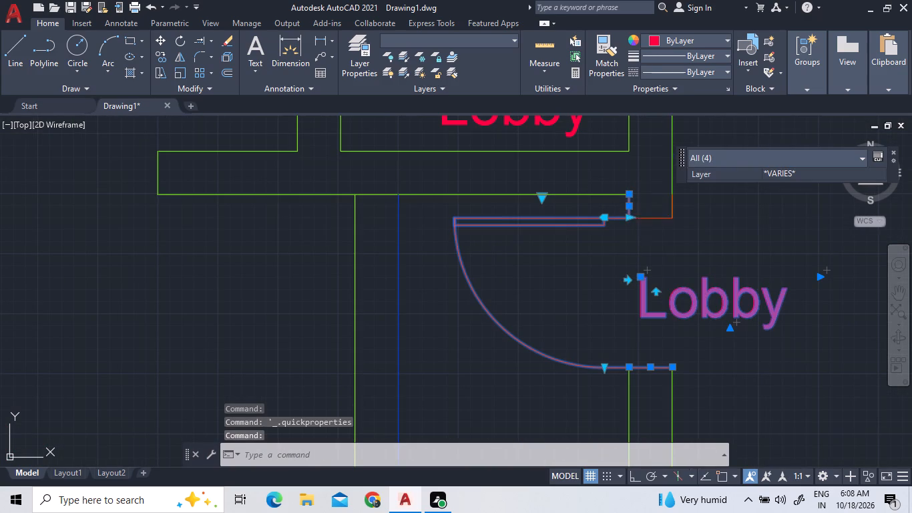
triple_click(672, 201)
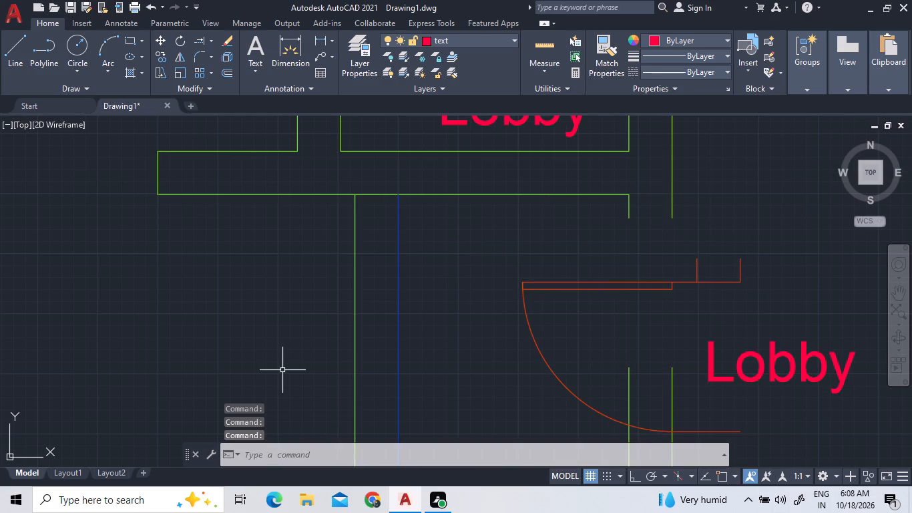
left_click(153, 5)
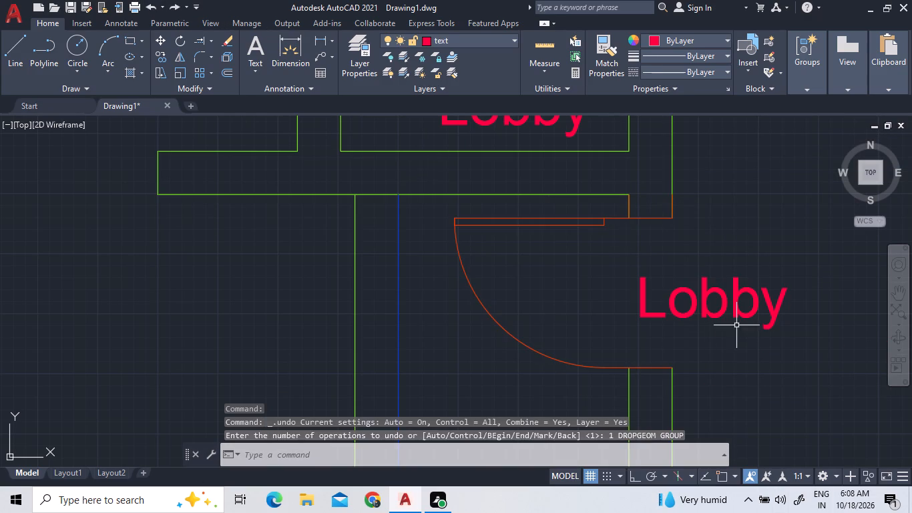
Move the orange door, its jamb lines and the adjacent Lobby label from the outer wall opening onto the lower small room's partition.
double_click(737, 326)
left_click(664, 279)
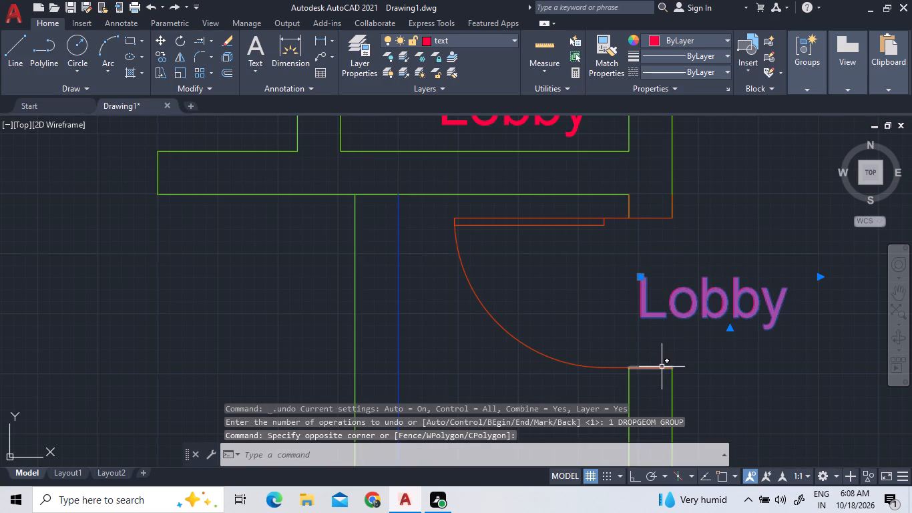
left_click(662, 367)
left_click(703, 220)
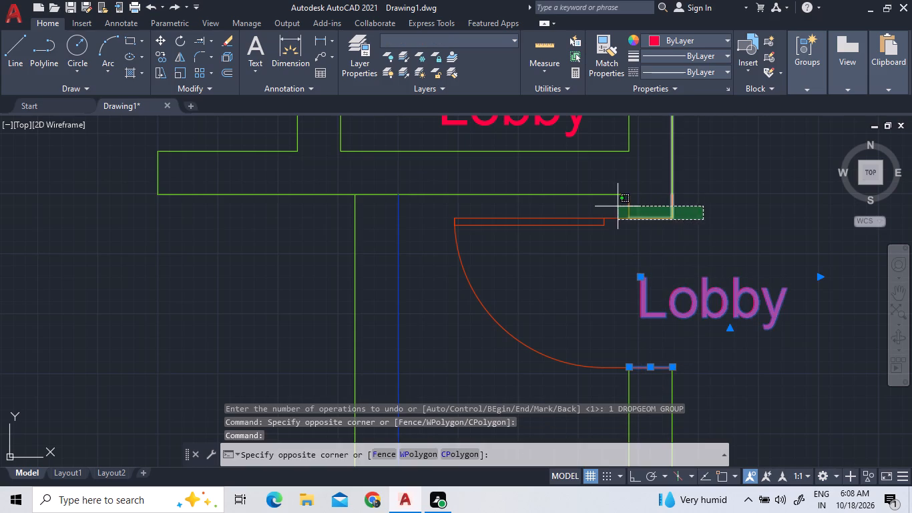
double_click(711, 227)
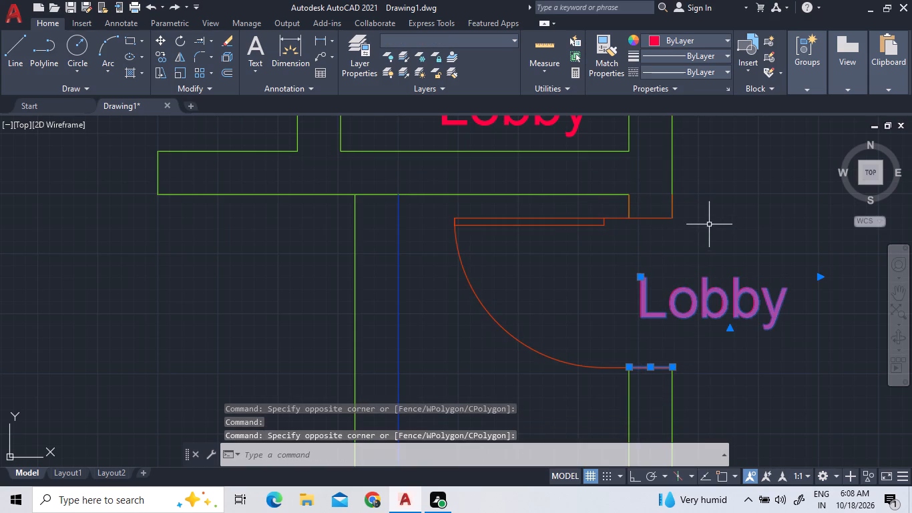
double_click(664, 218)
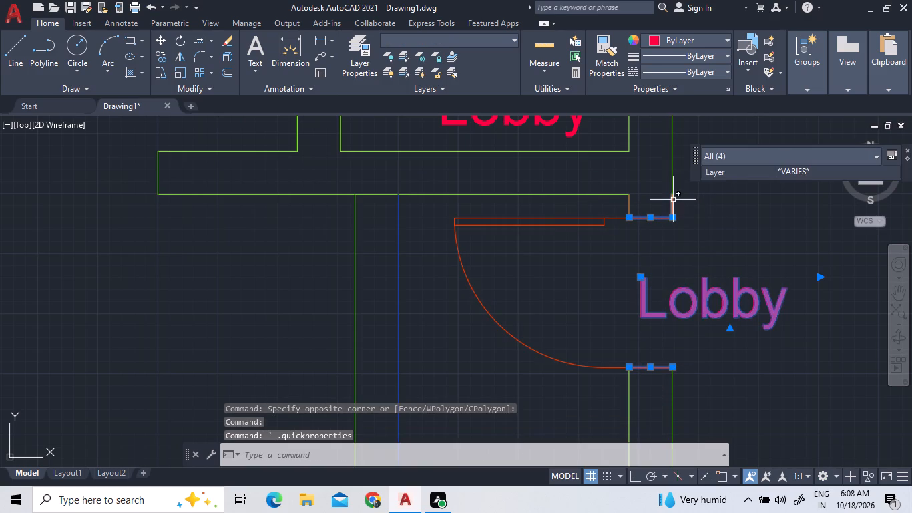
left_click(673, 200)
double_click(628, 206)
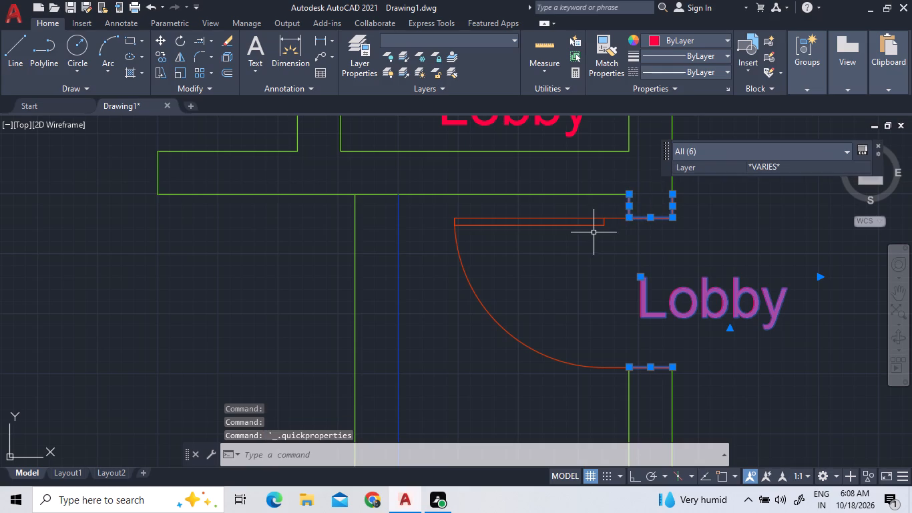
left_click(593, 229)
left_click(541, 212)
right_click(559, 264)
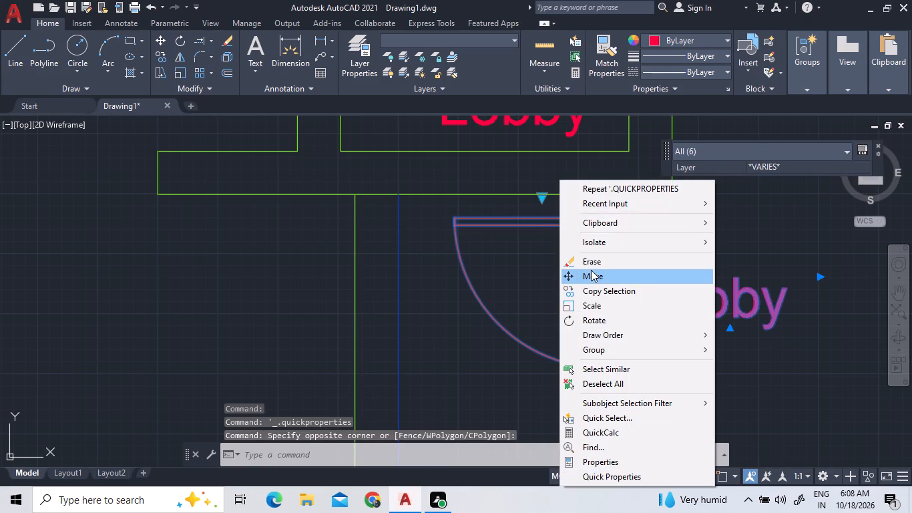
double_click(593, 274)
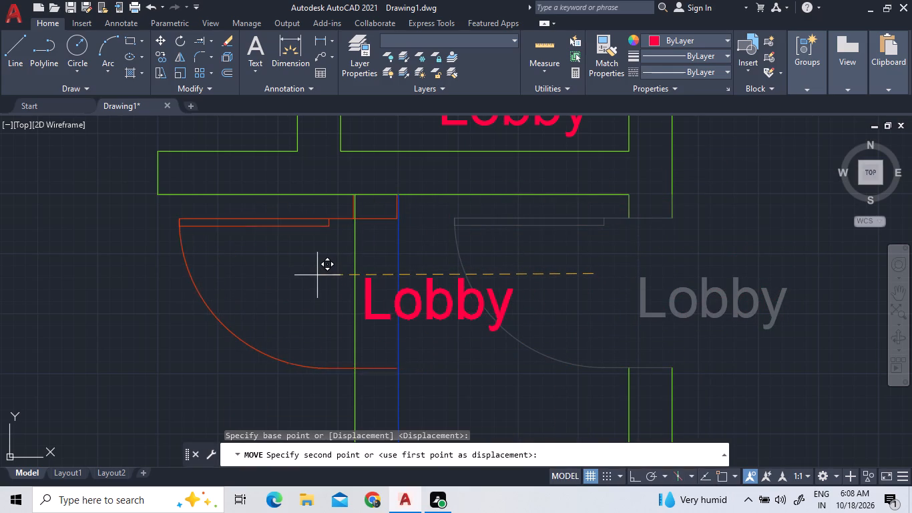
scroll(321, 273, "up", 3)
scroll(311, 292, "down", 1)
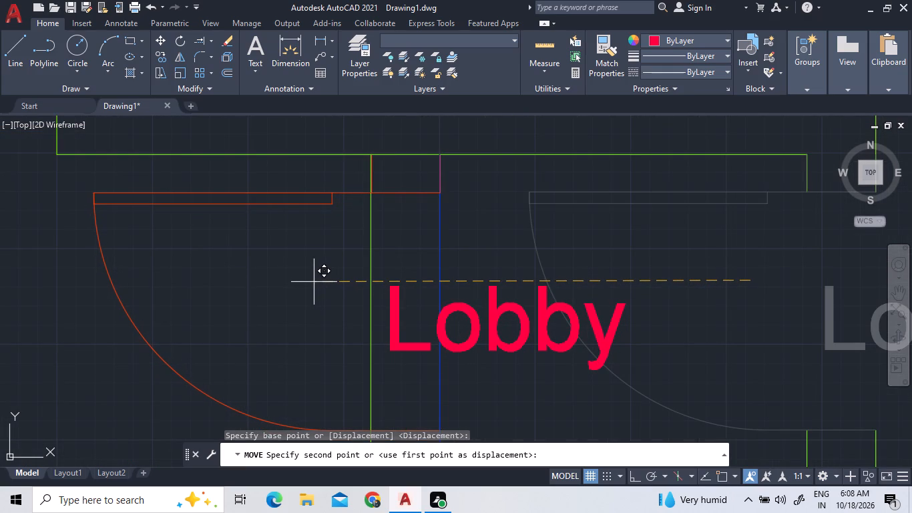
double_click(314, 281)
key("Escape")
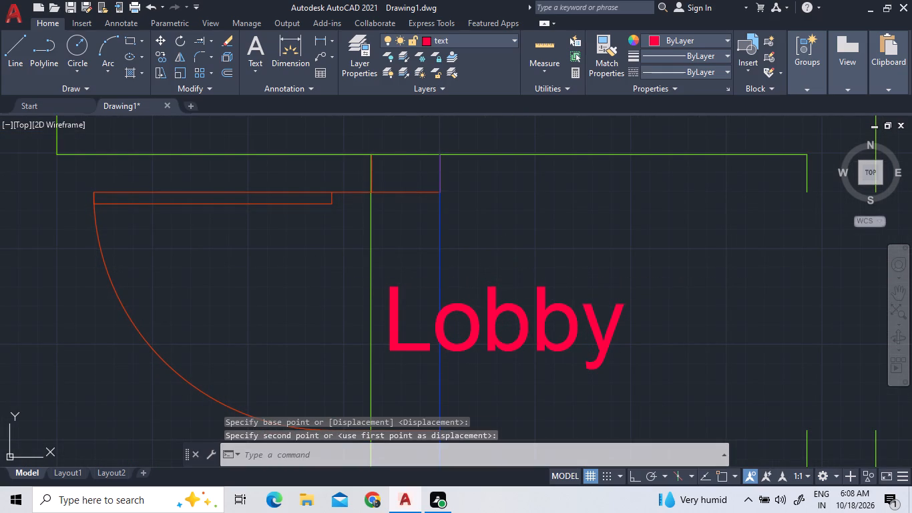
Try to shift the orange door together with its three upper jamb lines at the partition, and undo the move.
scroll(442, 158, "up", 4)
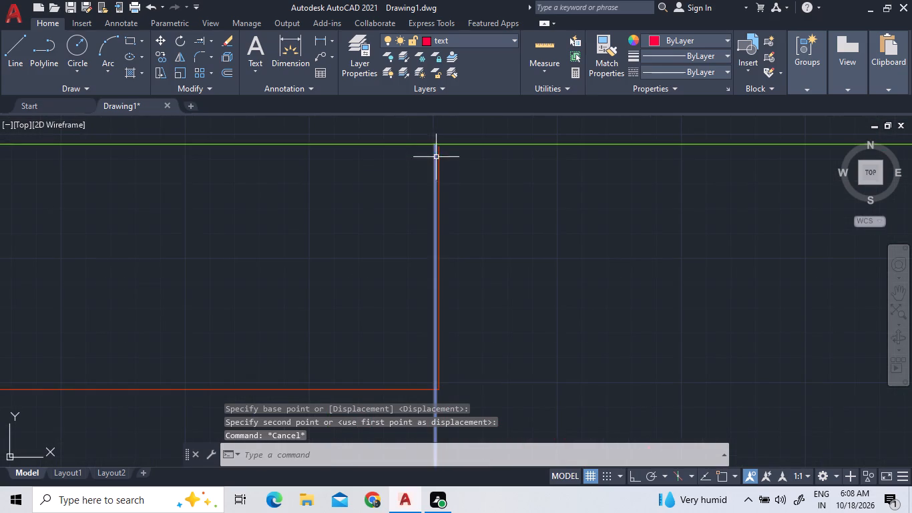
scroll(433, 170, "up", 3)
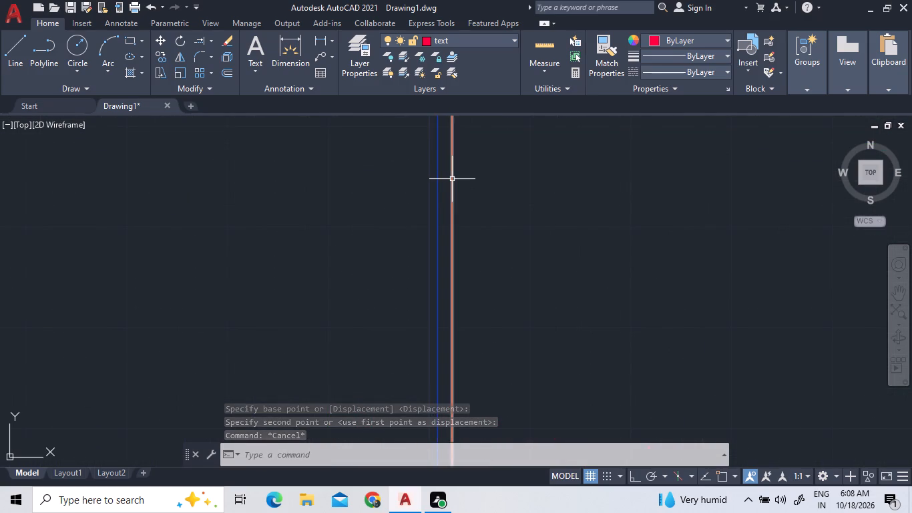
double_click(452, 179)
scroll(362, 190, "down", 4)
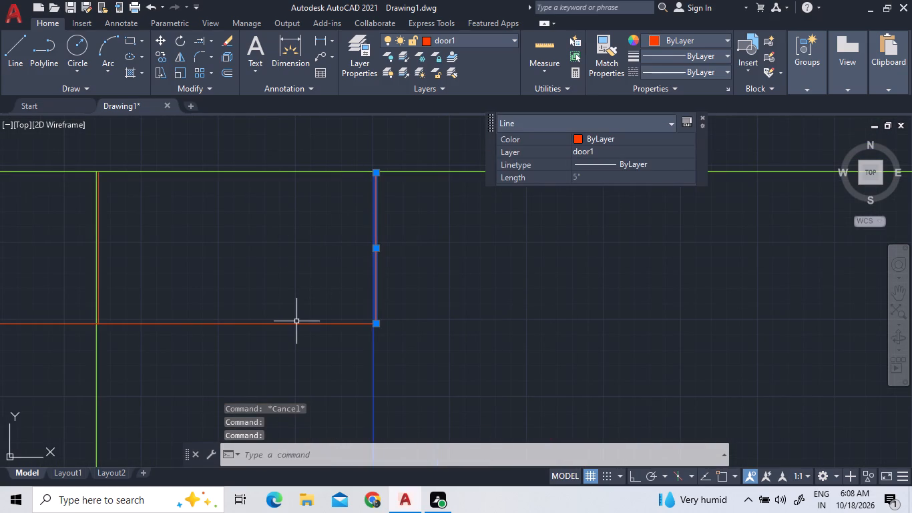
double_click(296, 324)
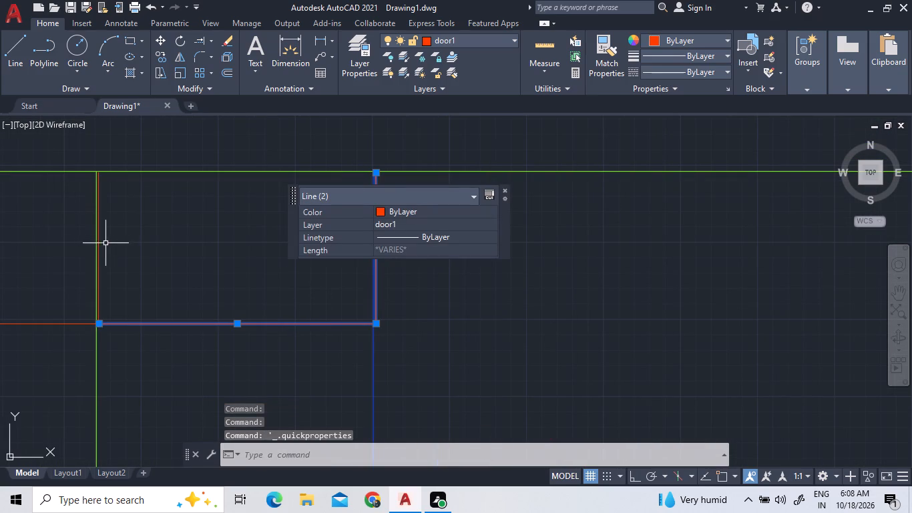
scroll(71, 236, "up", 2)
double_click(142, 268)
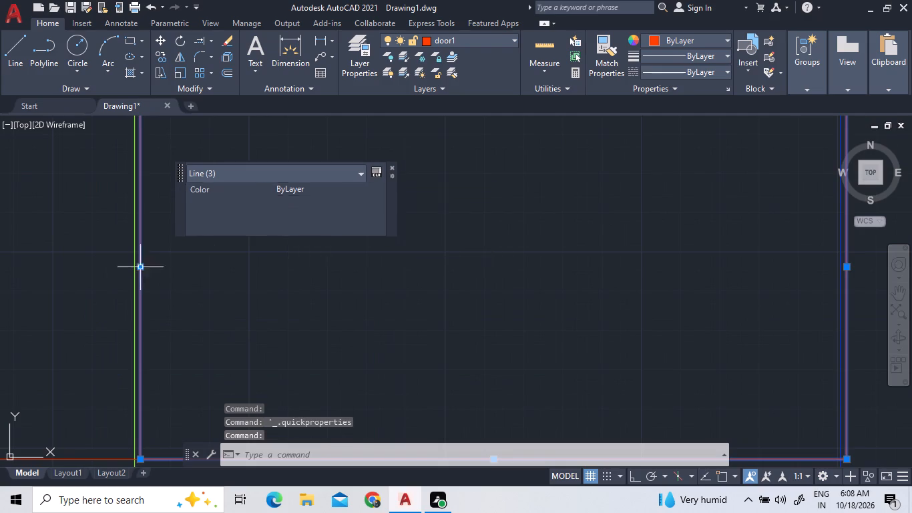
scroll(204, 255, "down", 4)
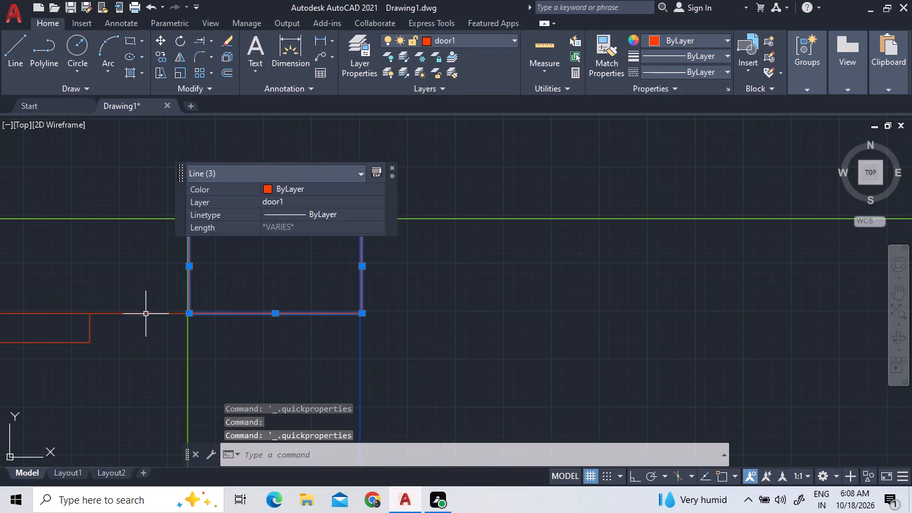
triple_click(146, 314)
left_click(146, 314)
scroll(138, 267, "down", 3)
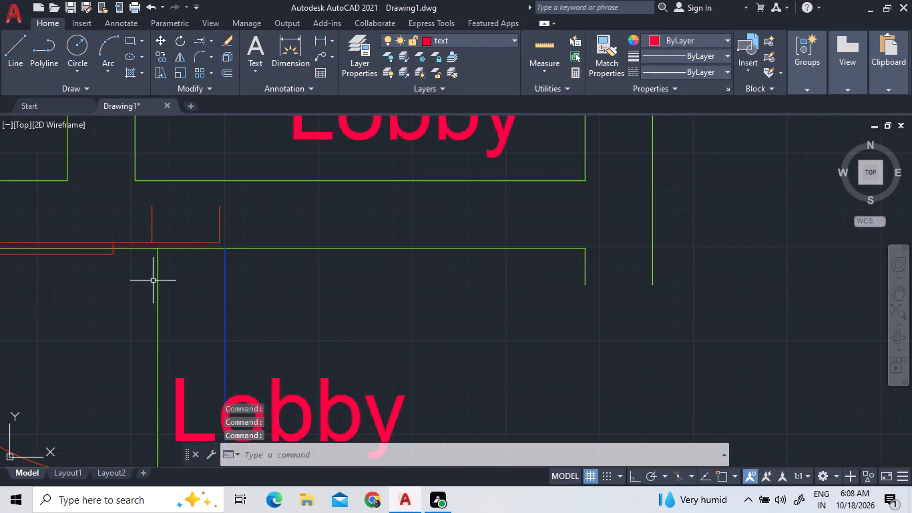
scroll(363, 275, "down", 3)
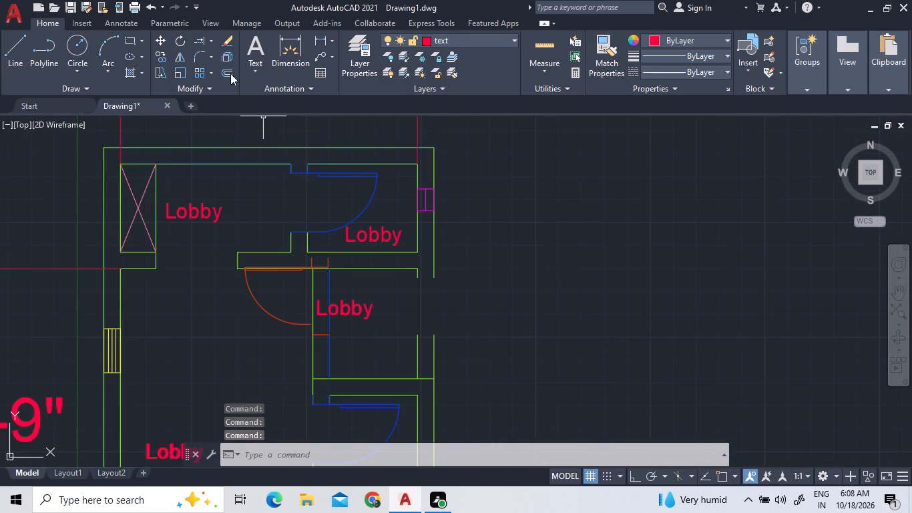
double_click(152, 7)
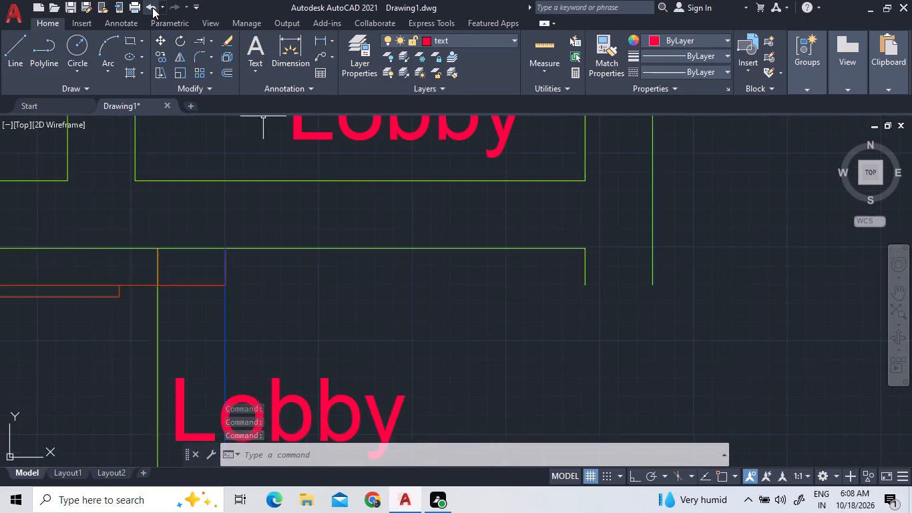
Move the orange door and all its jamb lines by the upper jamb endpoint to the partition's corner with the upper wall, turning on object snap.
left_click(170, 285)
scroll(157, 276, "up", 5)
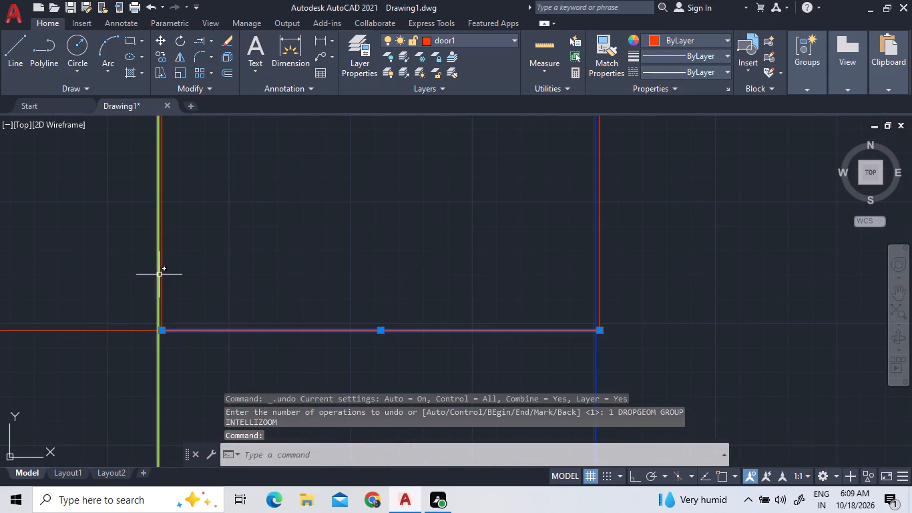
left_click(163, 275)
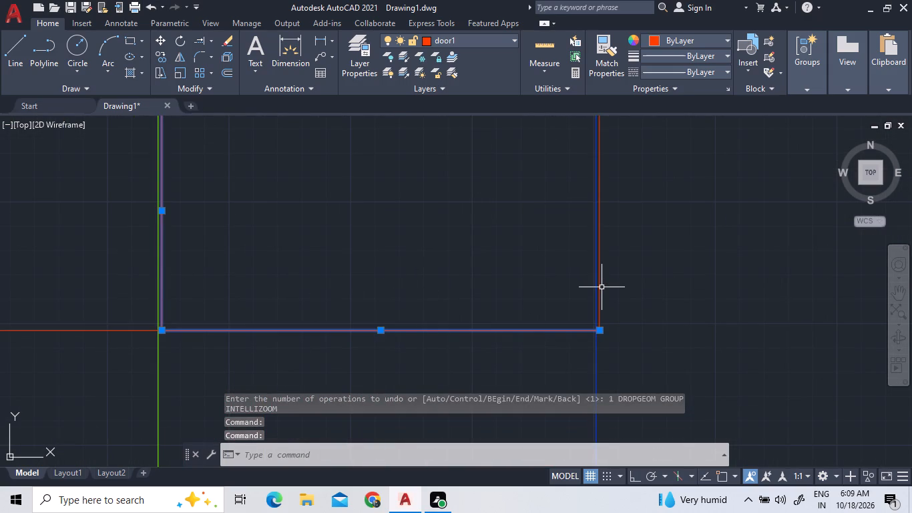
double_click(600, 287)
scroll(405, 251, "down", 2)
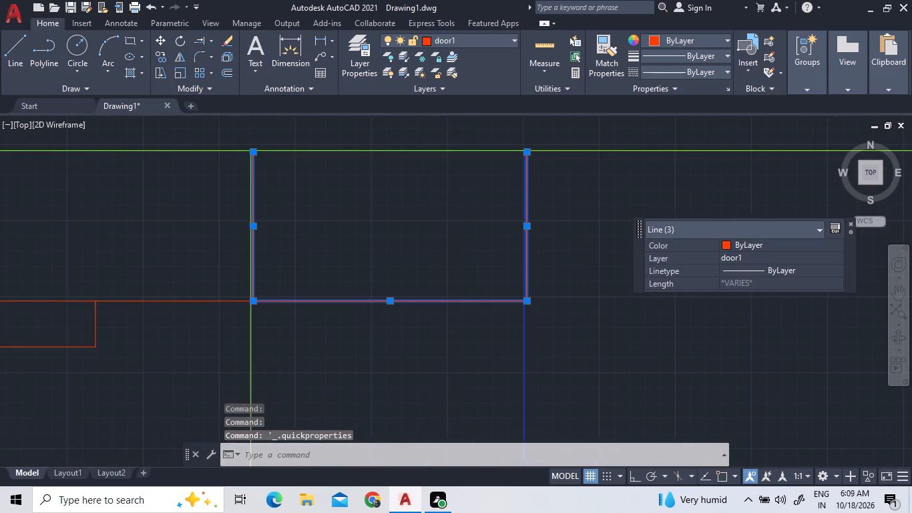
left_click(272, 281)
scroll(325, 265, "down", 3)
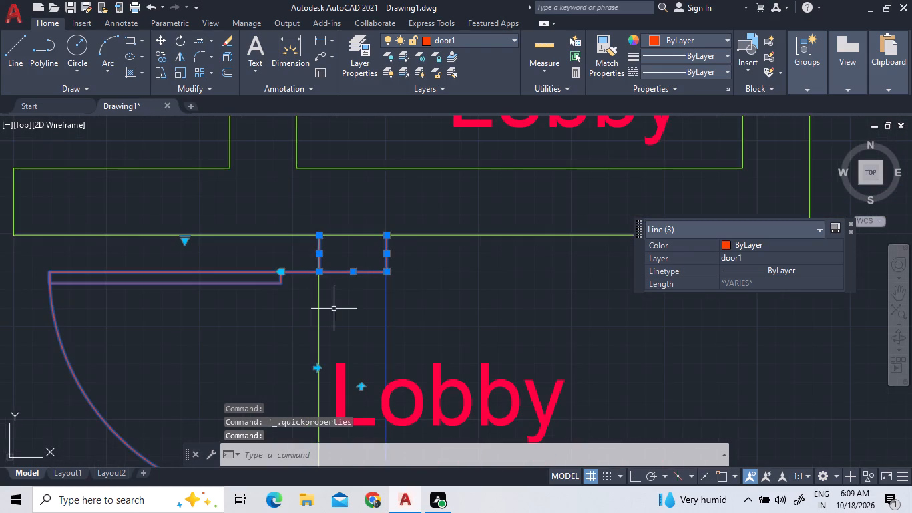
scroll(334, 309, "down", 3)
scroll(338, 362, "up", 3)
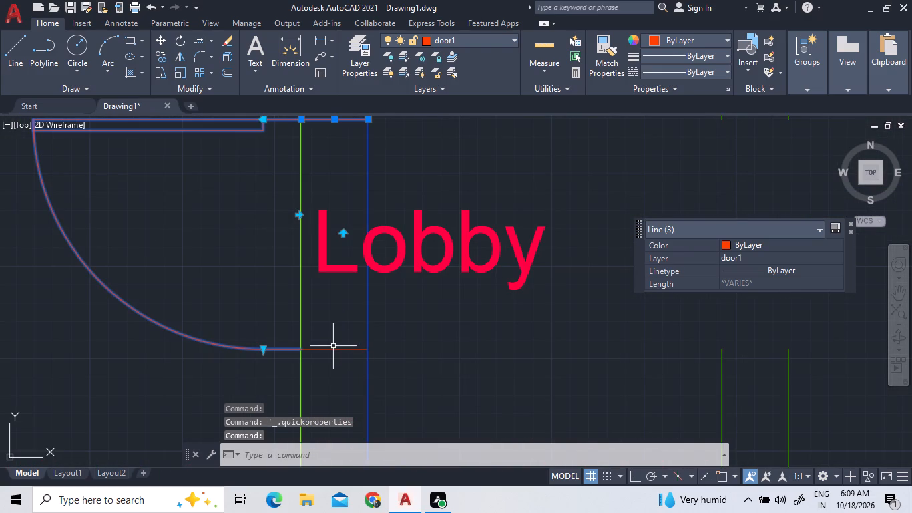
double_click(330, 350)
right_click(363, 315)
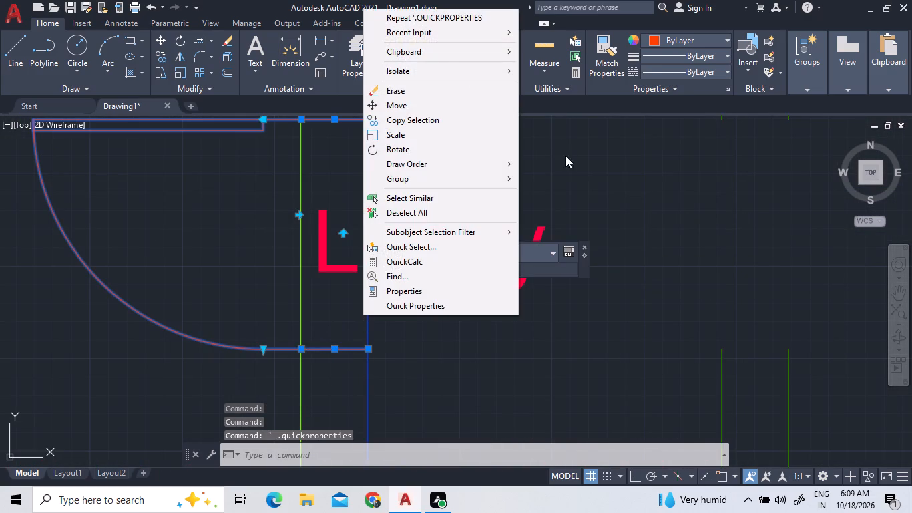
left_click(408, 109)
scroll(463, 280, "down", 3)
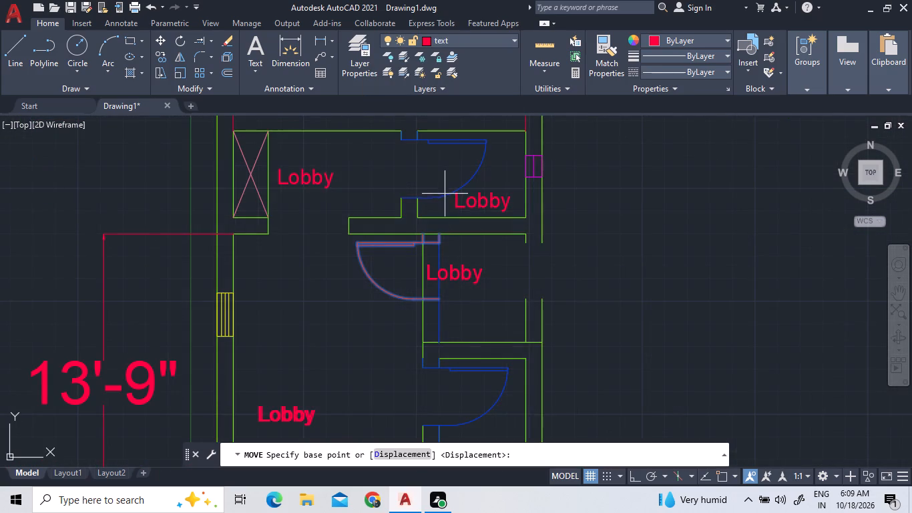
scroll(445, 198, "up", 2)
scroll(394, 309, "up", 4)
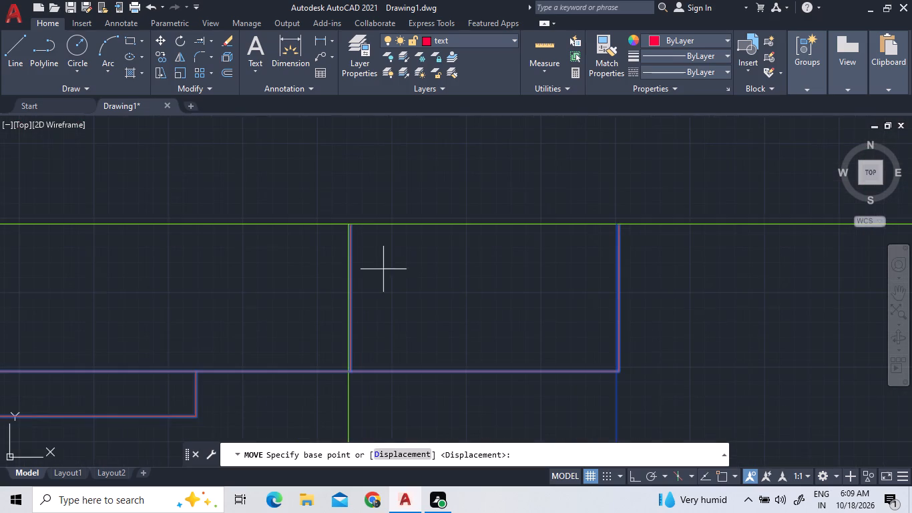
scroll(340, 224, "up", 4)
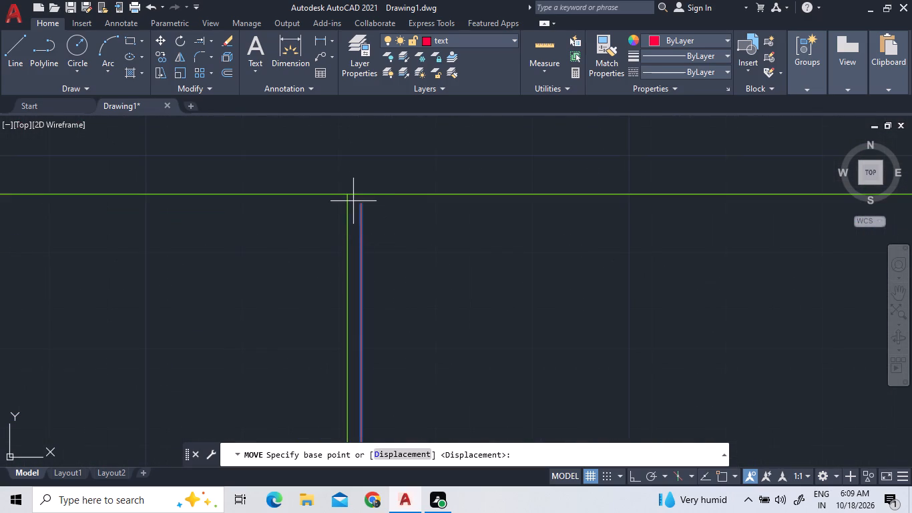
left_click(361, 204)
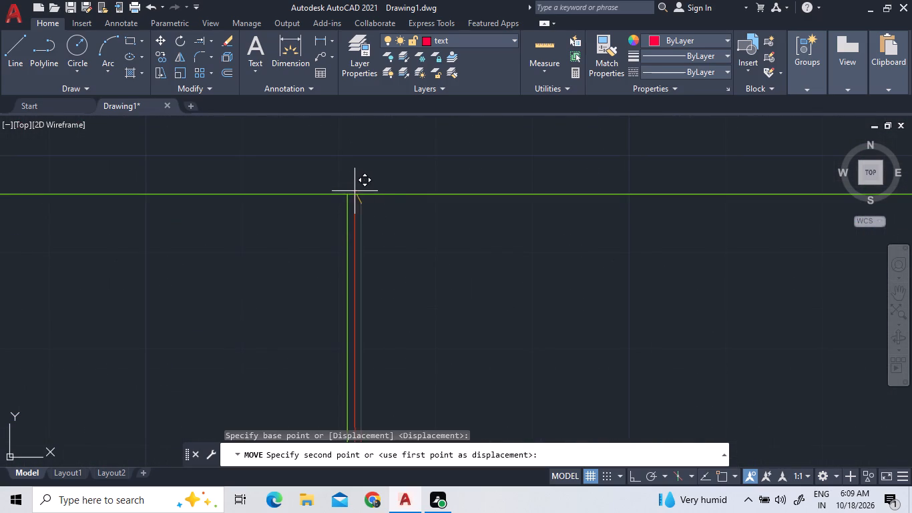
scroll(349, 194, "up", 3)
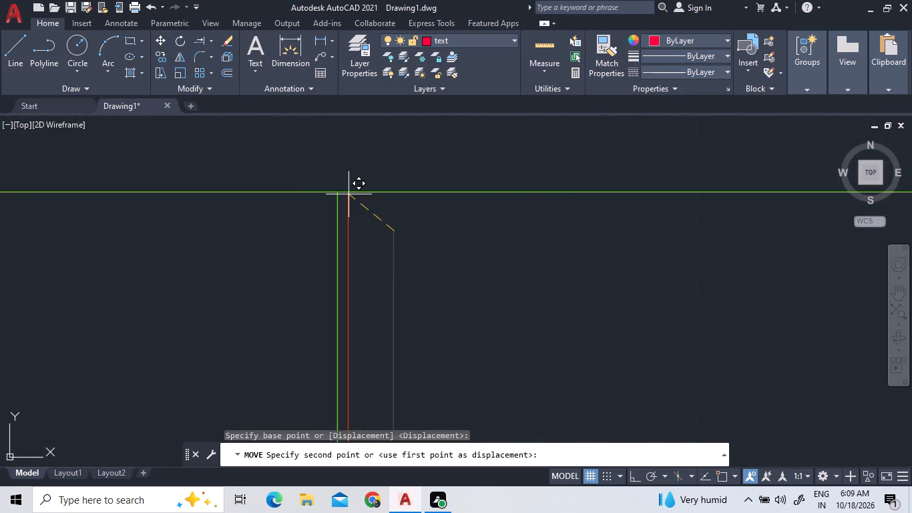
scroll(349, 194, "up", 3)
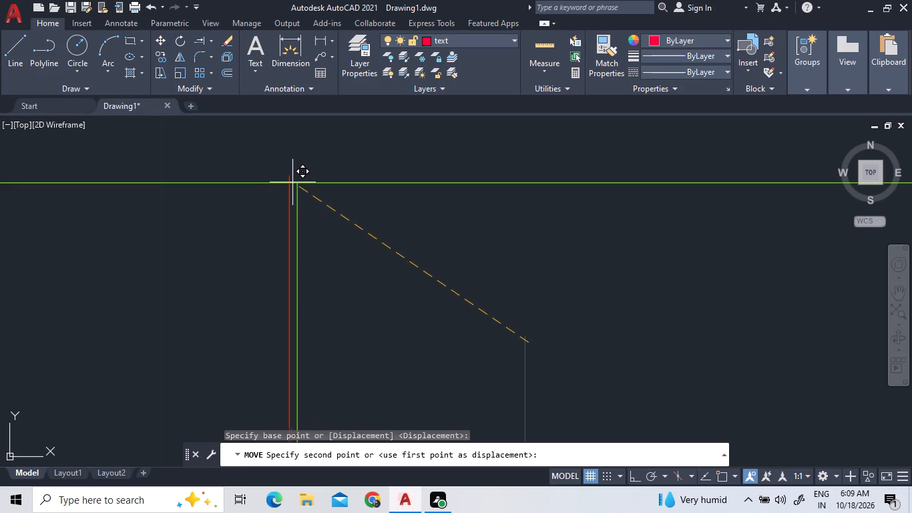
left_click(724, 478)
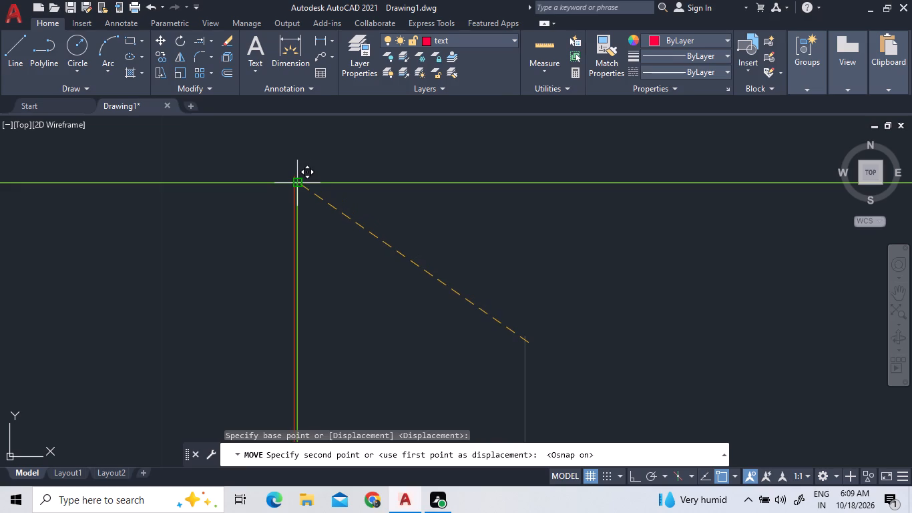
left_click(293, 180)
Examine how the orange door's upper jamb line aligns with the partition and the upper wall line.
scroll(292, 177, "up", 3)
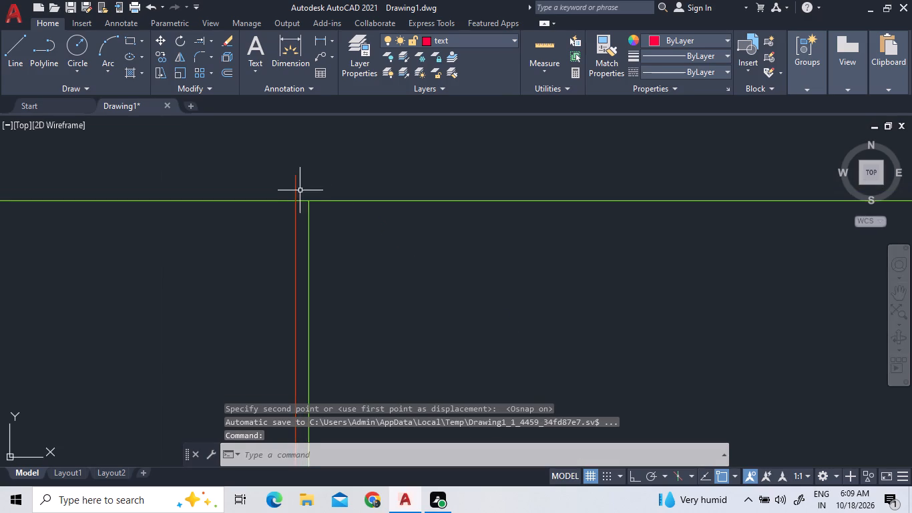
double_click(296, 219)
scroll(285, 198, "down", 5)
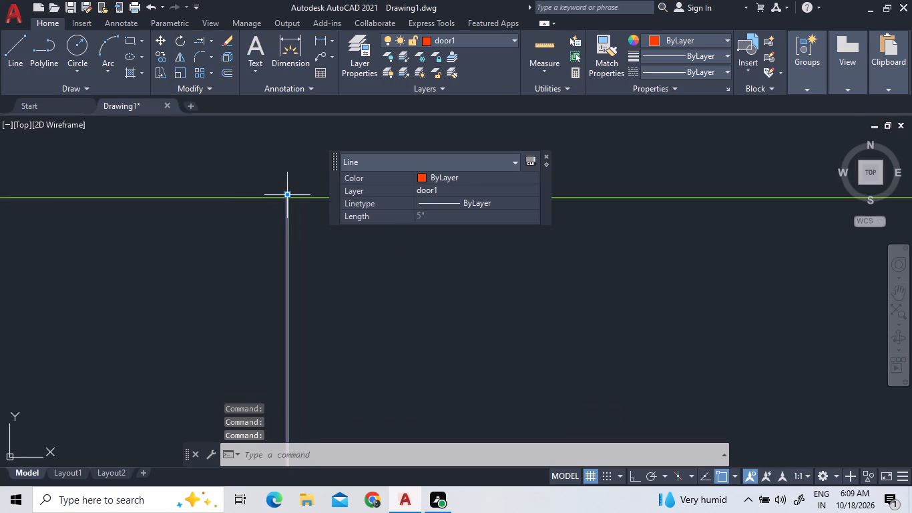
scroll(286, 197, "down", 8)
scroll(253, 240, "down", 7)
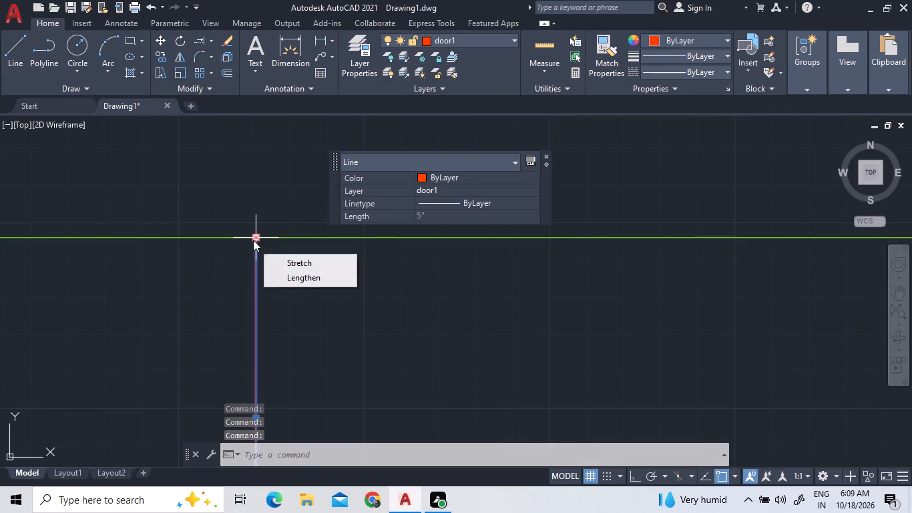
scroll(256, 247, "down", 1)
scroll(320, 286, "down", 5)
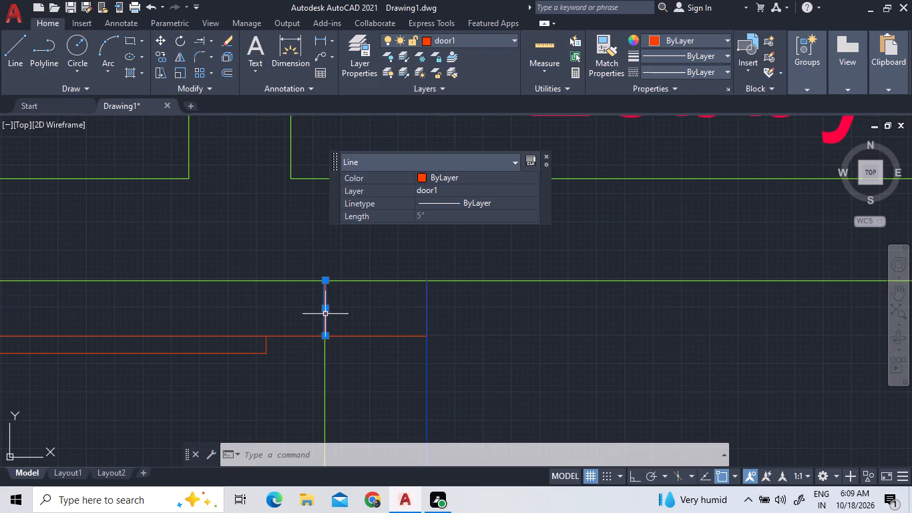
Undo the last move of the orange door and its jamb lines to the partition's corner, including the object snap change.
key("Escape")
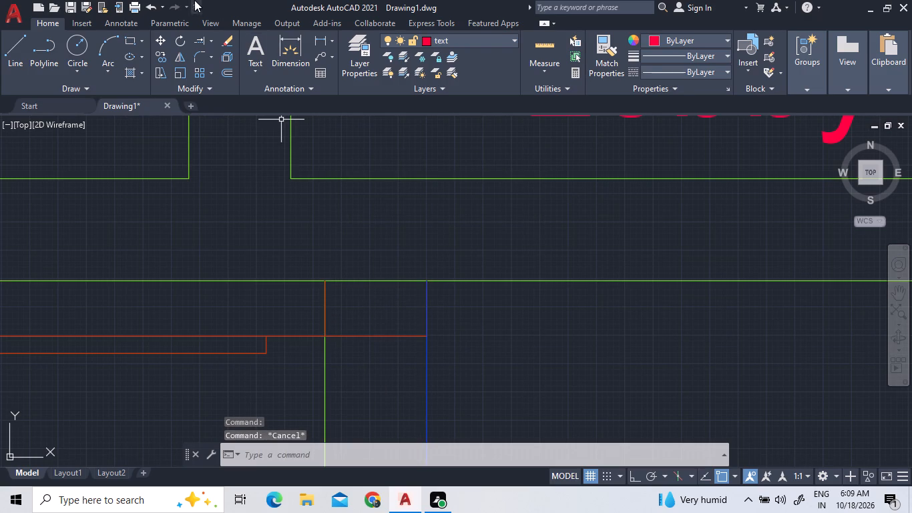
double_click(149, 7)
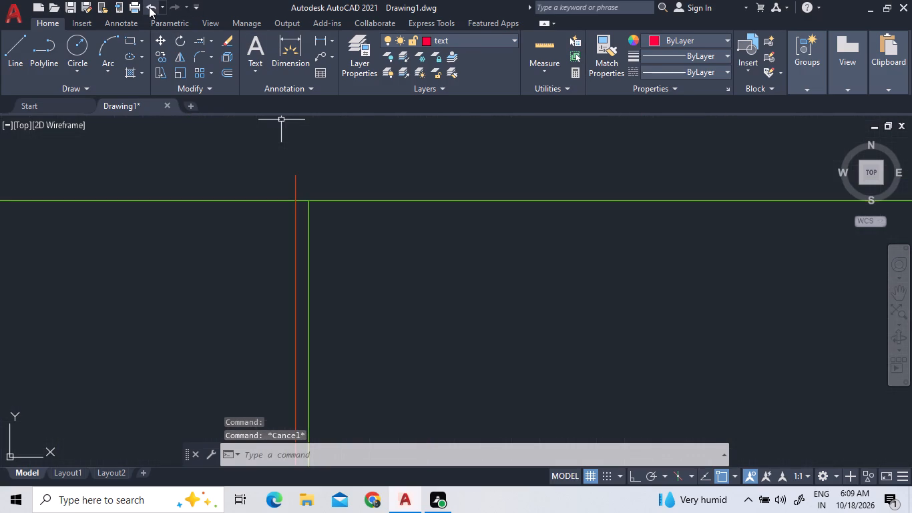
left_click(149, 7)
scroll(458, 236, "down", 6)
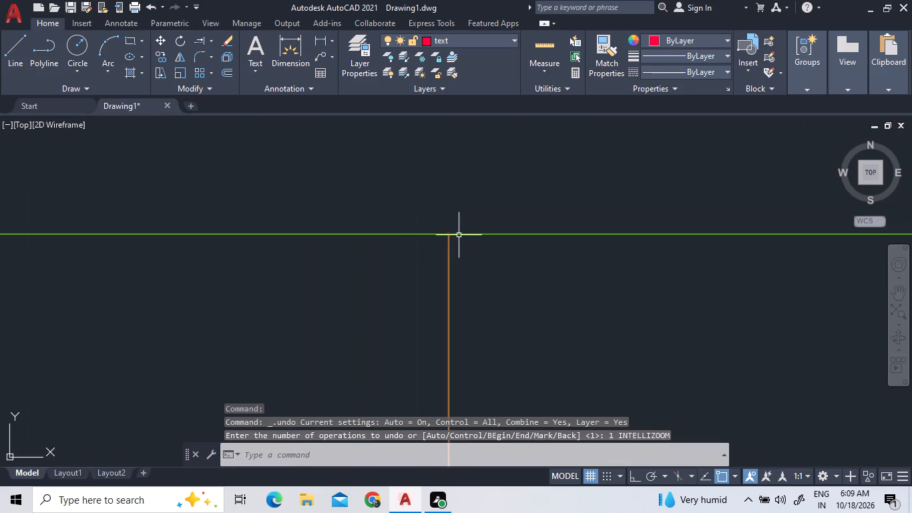
scroll(459, 235, "down", 6)
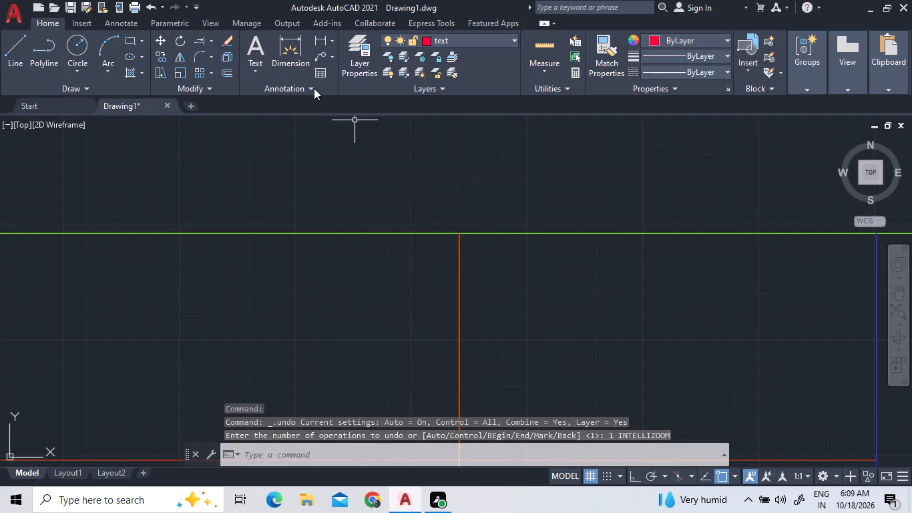
left_click(151, 9)
left_click(151, 9)
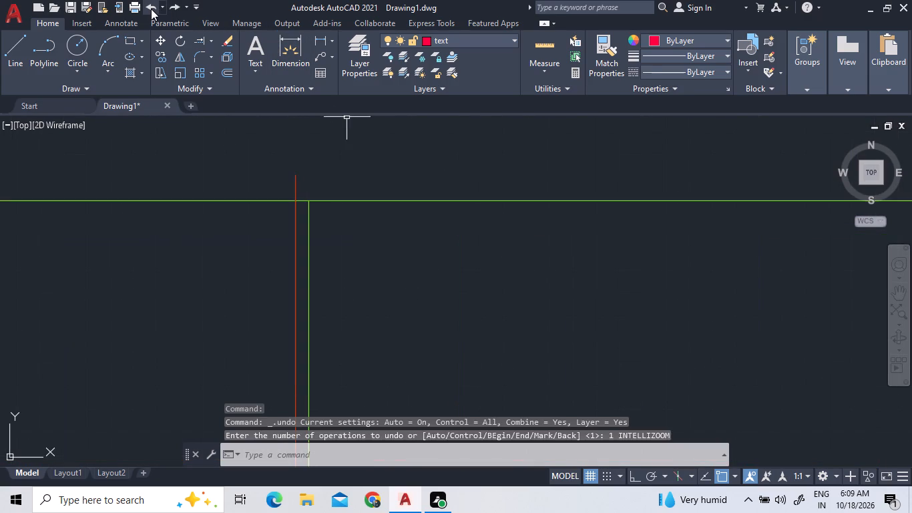
scroll(361, 250, "down", 6)
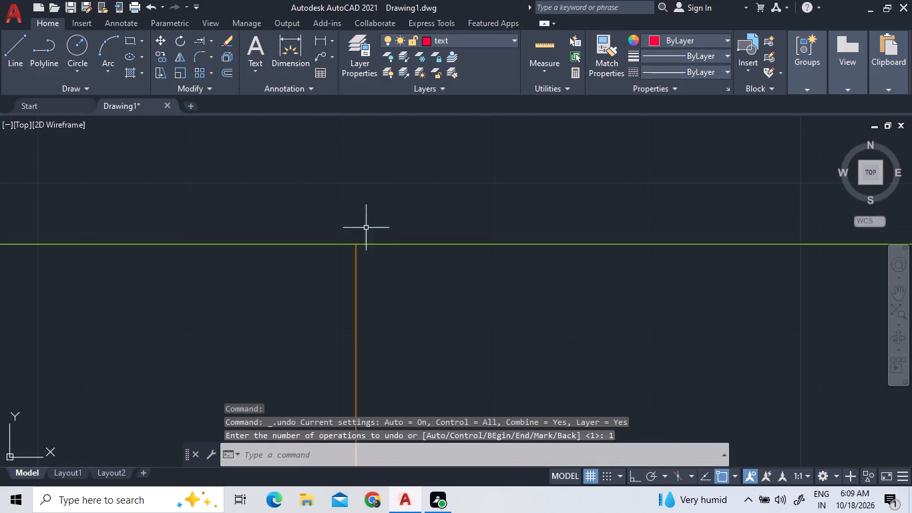
scroll(351, 168, "down", 7)
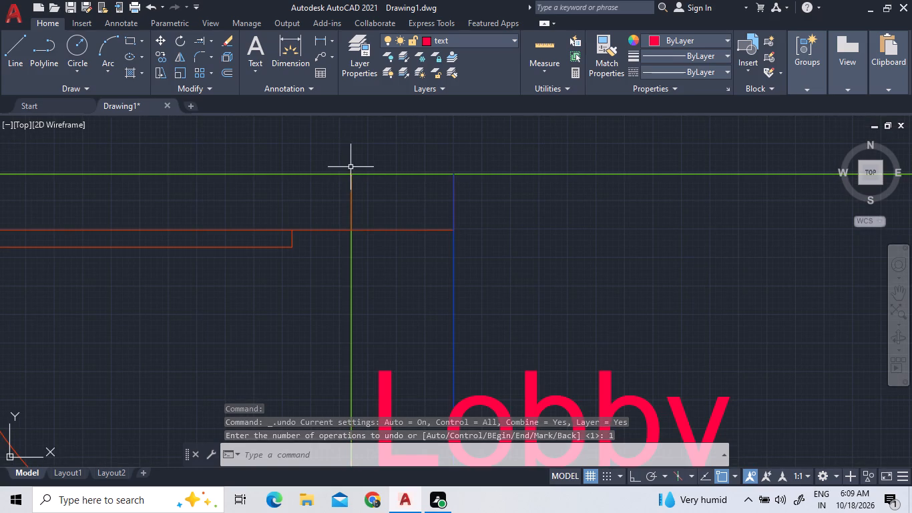
left_click(152, 7)
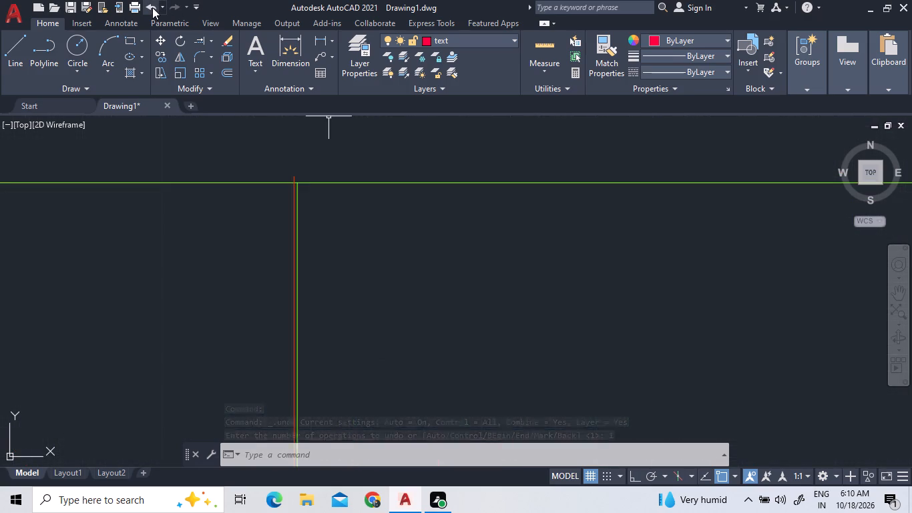
double_click(152, 7)
scroll(457, 268, "down", 3)
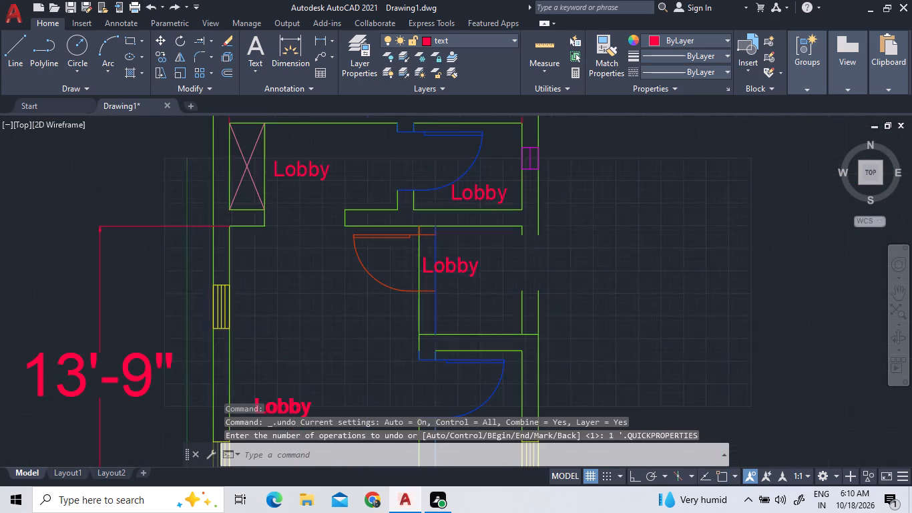
scroll(435, 224, "up", 1)
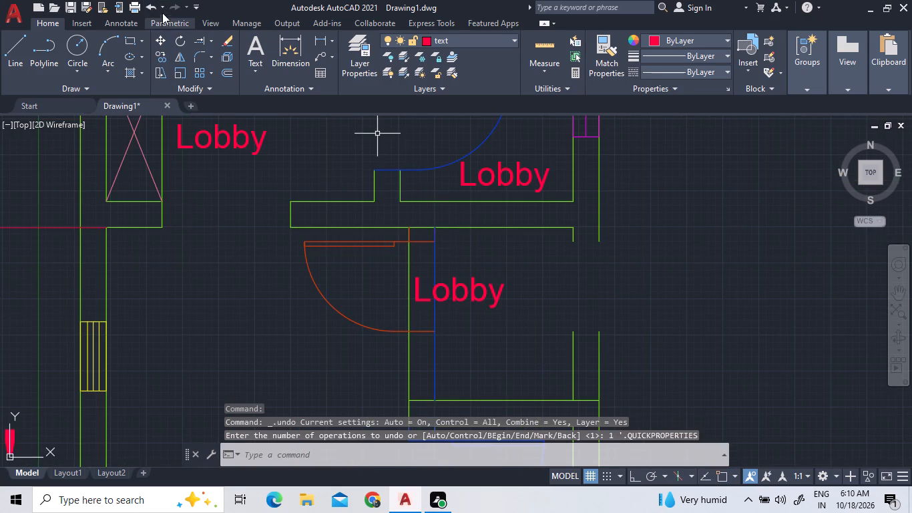
left_click(150, 7)
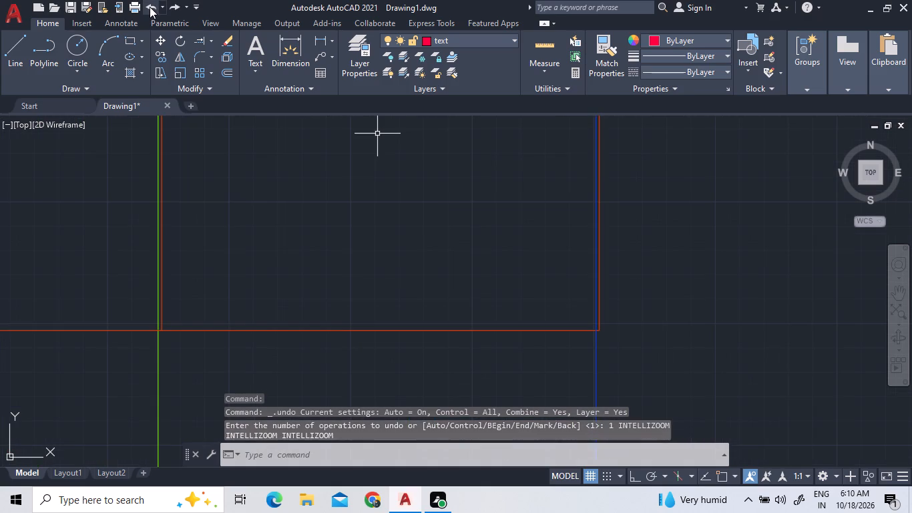
Move the orange door and its upper and lower jamb lines from the upper jamb's end to the partition's upper wall corner, turning on object snap.
scroll(461, 277, "down", 3)
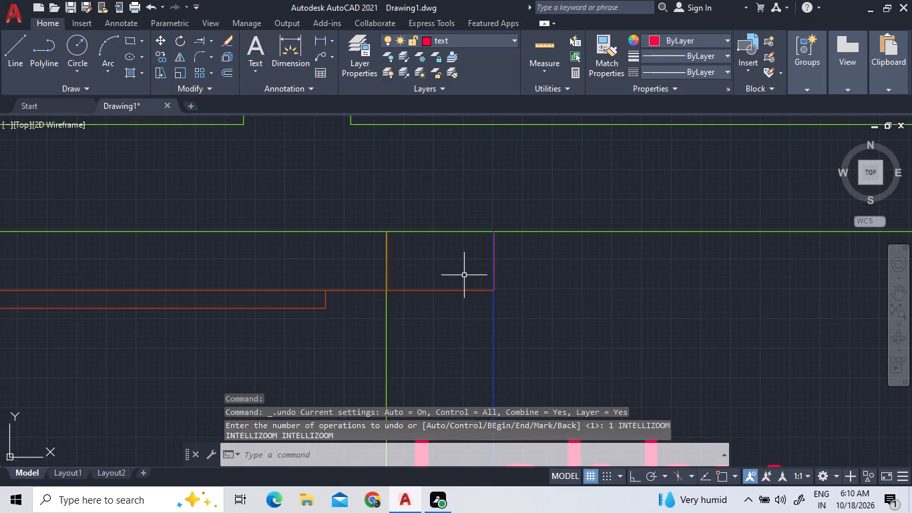
scroll(473, 295, "up", 5)
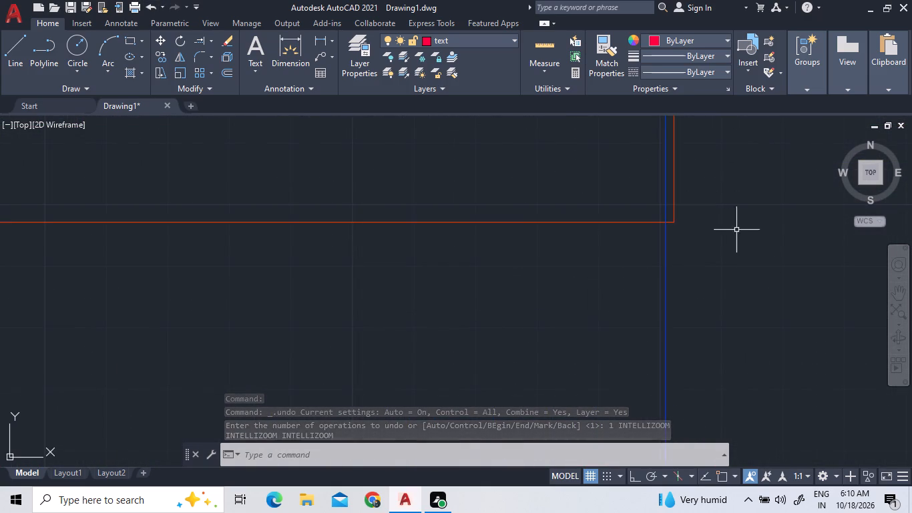
left_click(733, 231)
left_click(688, 226)
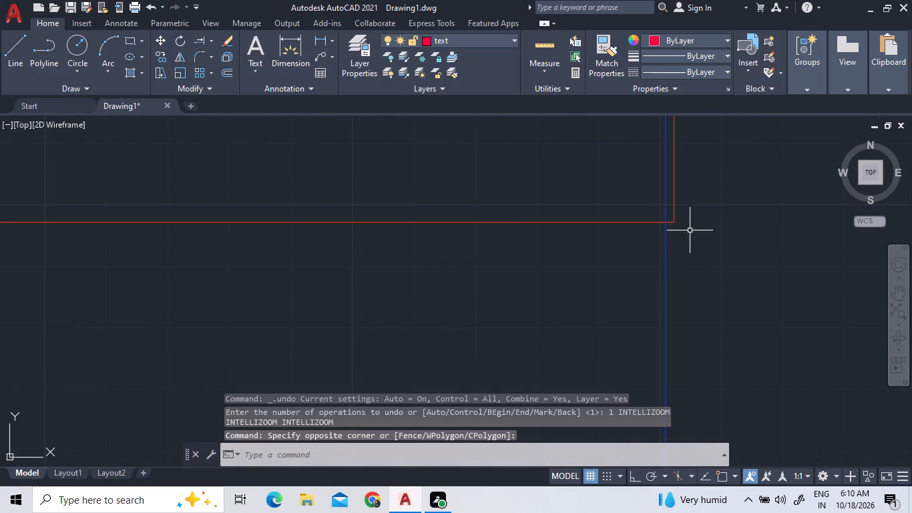
double_click(694, 238)
left_click(669, 203)
scroll(599, 236, "down", 2)
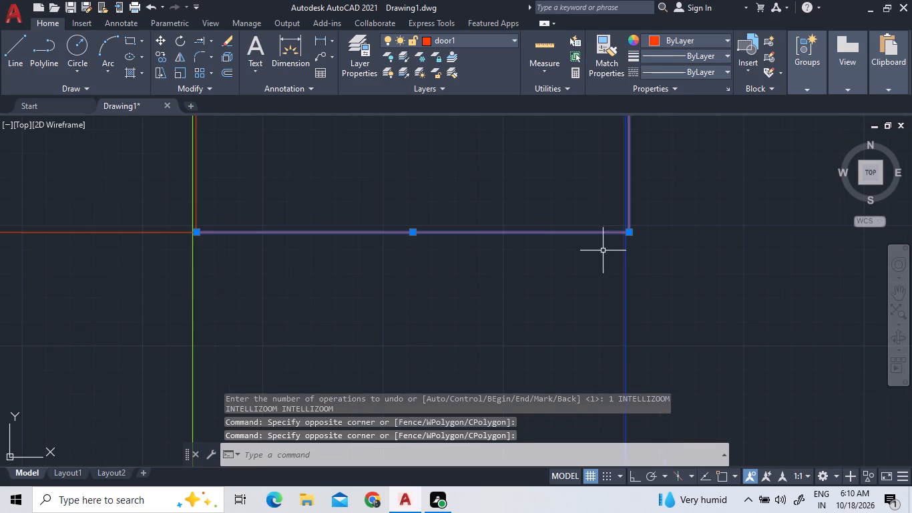
scroll(164, 204, "up", 3)
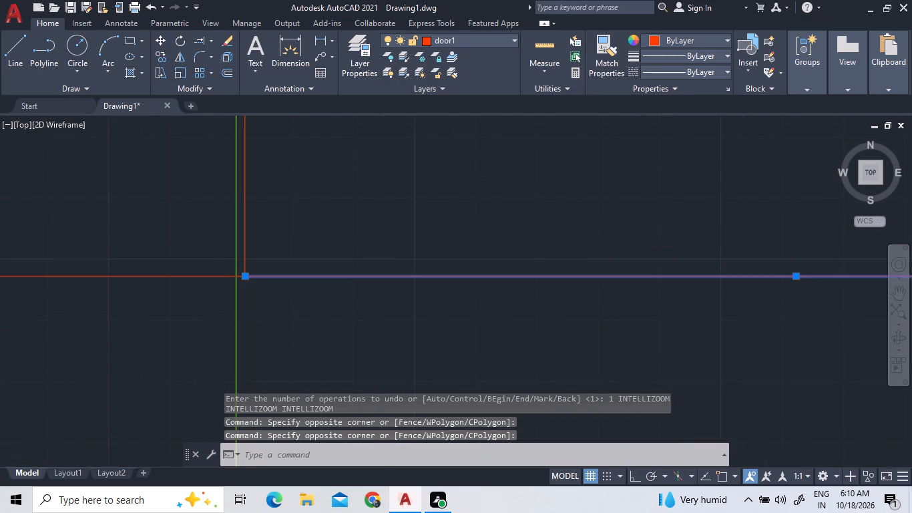
scroll(188, 244, "up", 2)
scroll(330, 245, "down", 2)
scroll(338, 279, "up", 1)
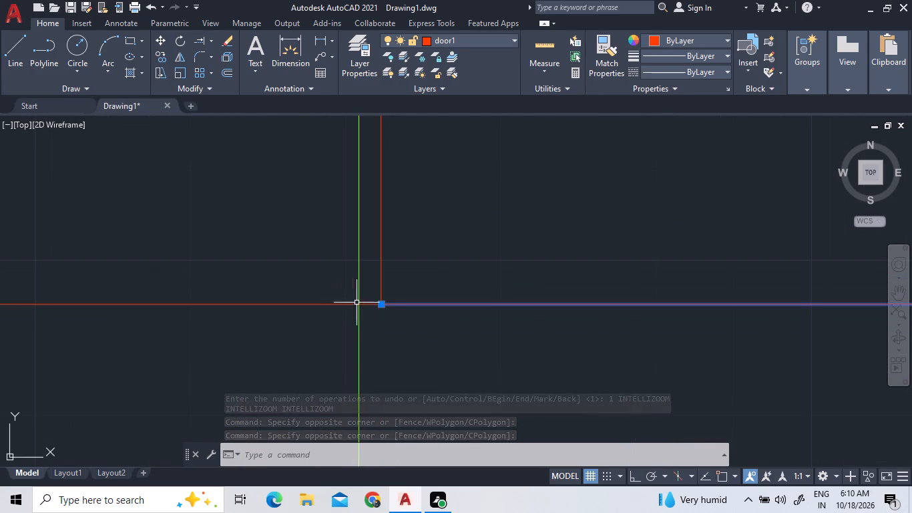
scroll(367, 315, "up", 3)
left_click(374, 306)
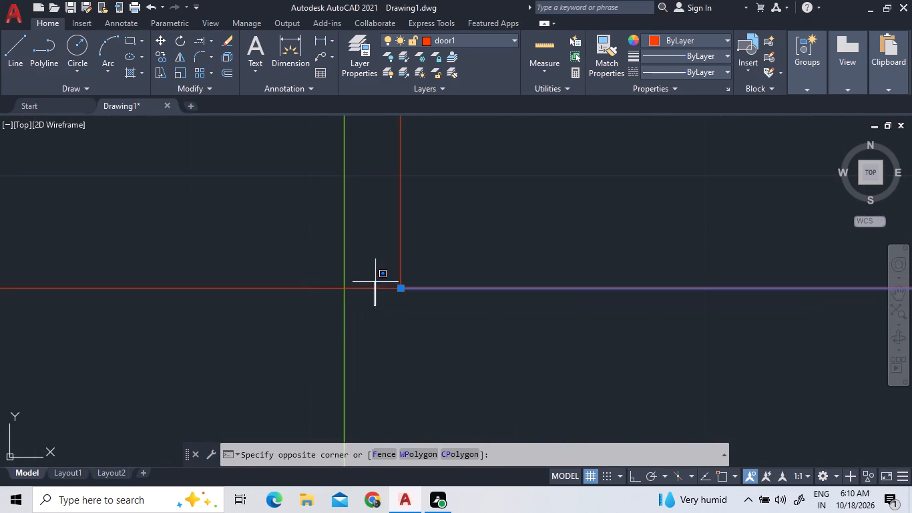
left_click(405, 238)
left_click(414, 297)
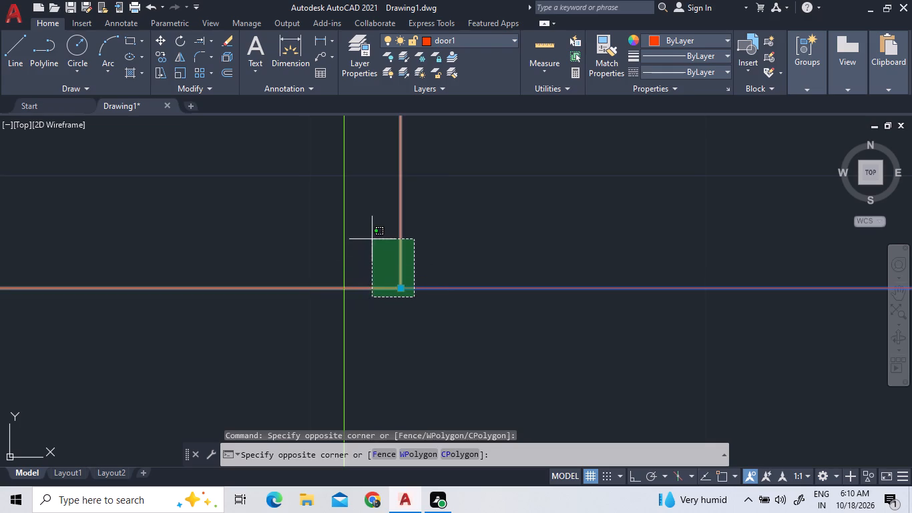
double_click(372, 239)
scroll(379, 229, "down", 10)
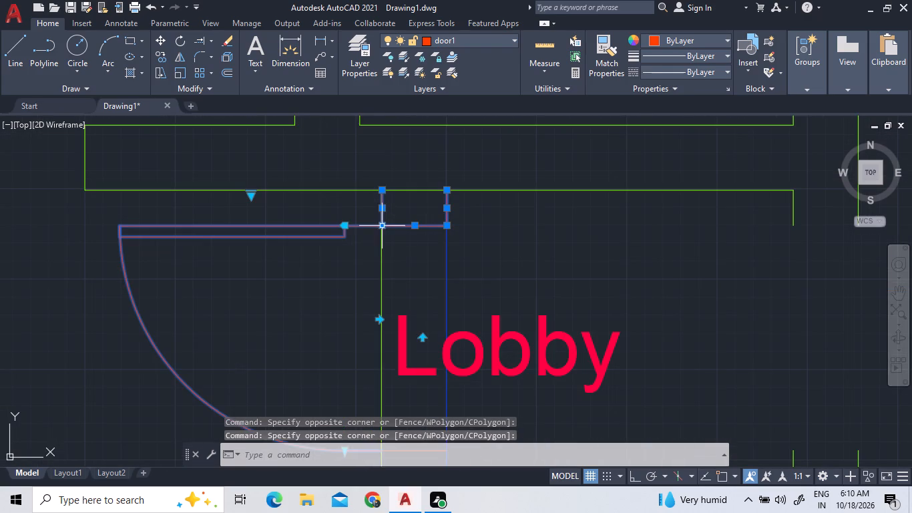
scroll(393, 247, "down", 3)
scroll(405, 313, "up", 3)
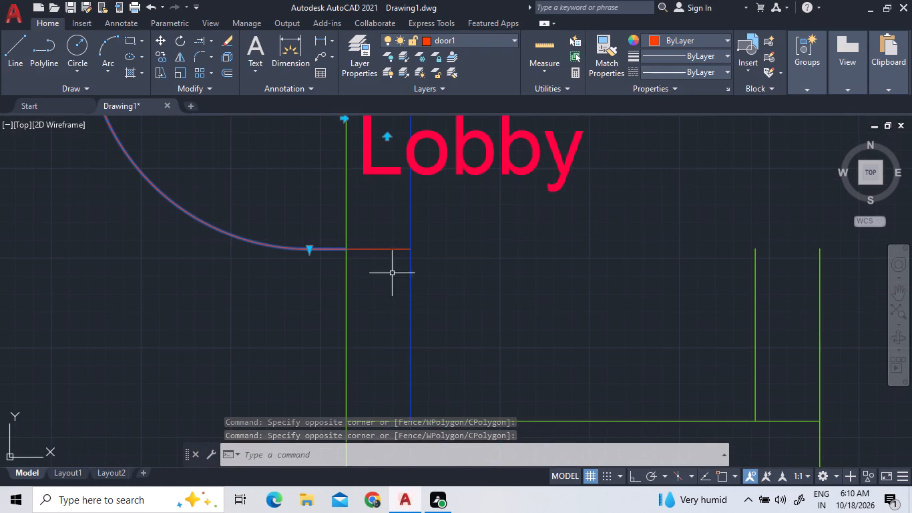
left_click(382, 249)
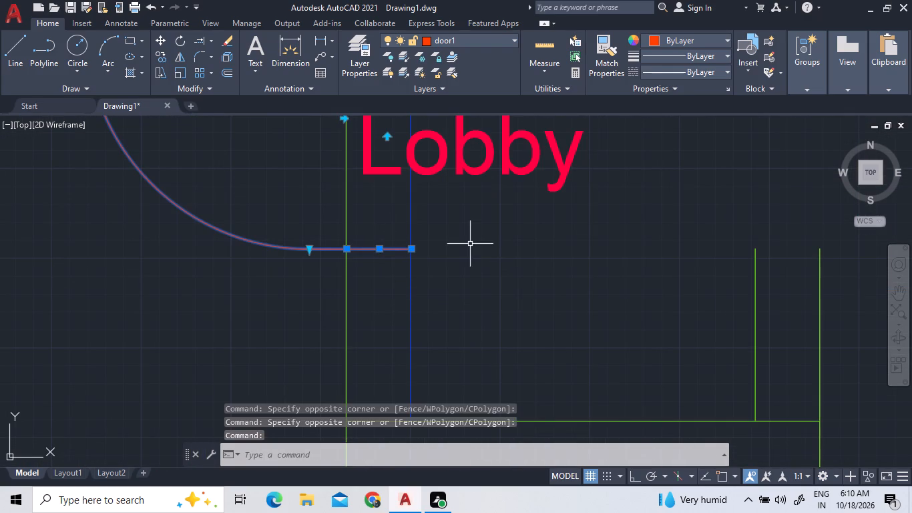
right_click(472, 241)
left_click(493, 274)
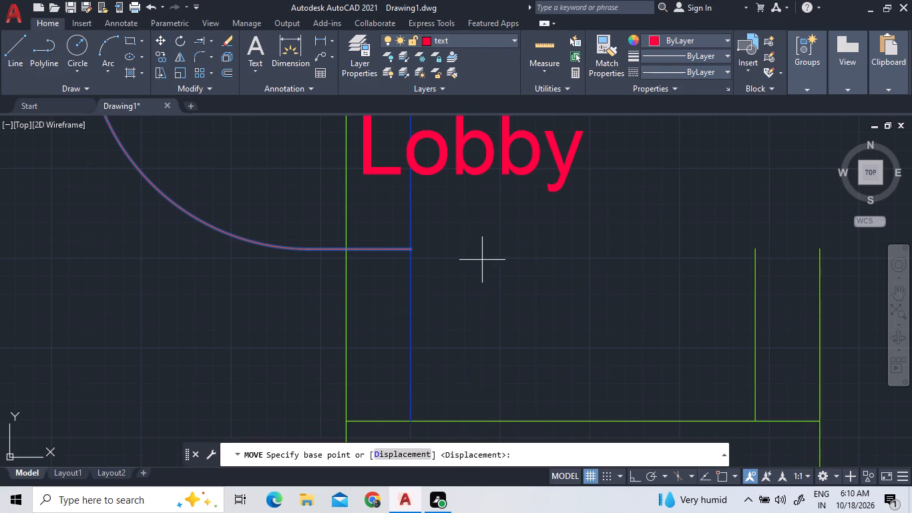
scroll(478, 238, "down", 3)
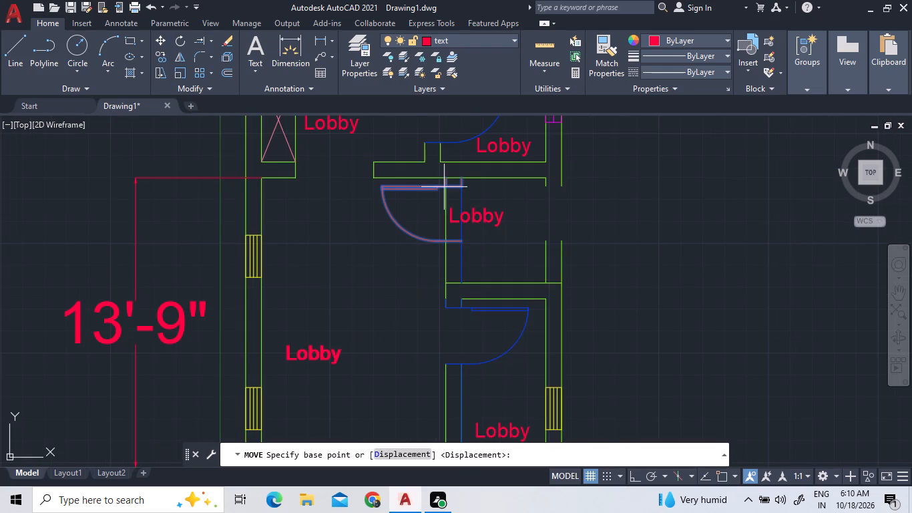
scroll(444, 187, "up", 4)
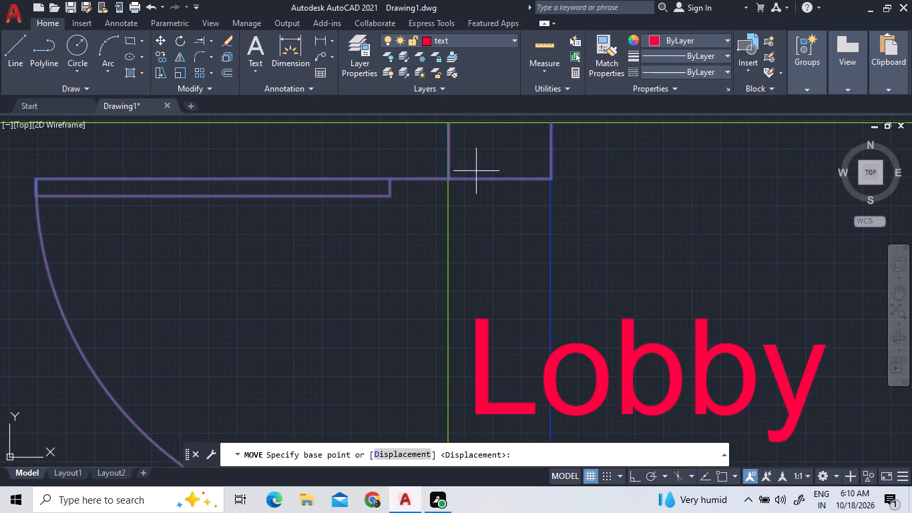
scroll(479, 179, "down", 2)
scroll(475, 162, "up", 3)
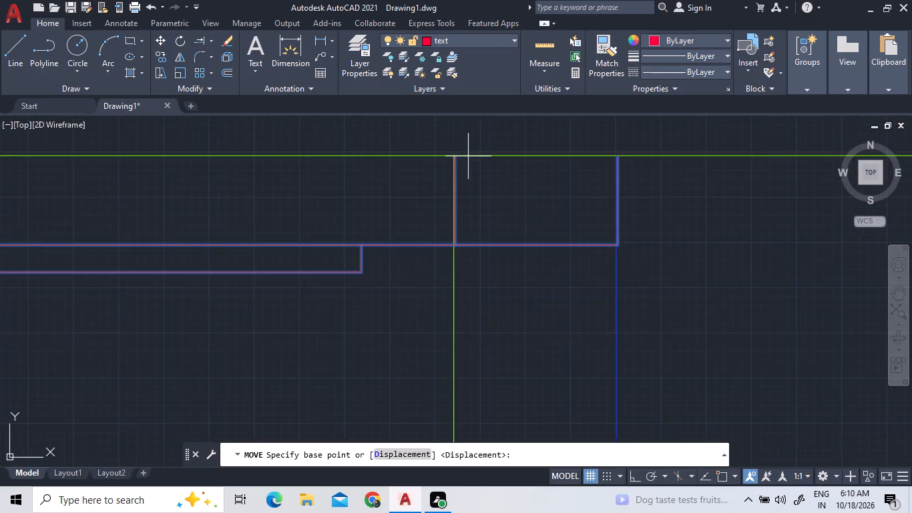
scroll(468, 156, "up", 4)
scroll(468, 156, "down", 2)
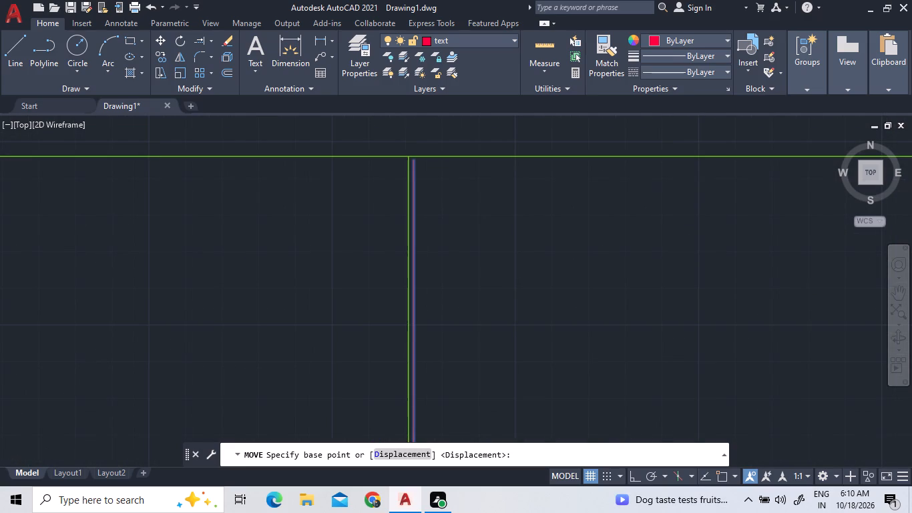
scroll(447, 155, "up", 1)
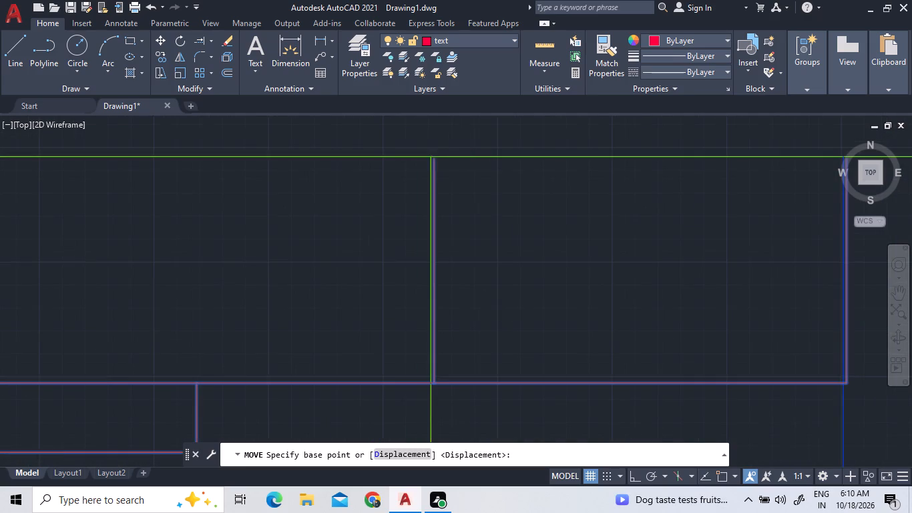
scroll(447, 155, "up", 1)
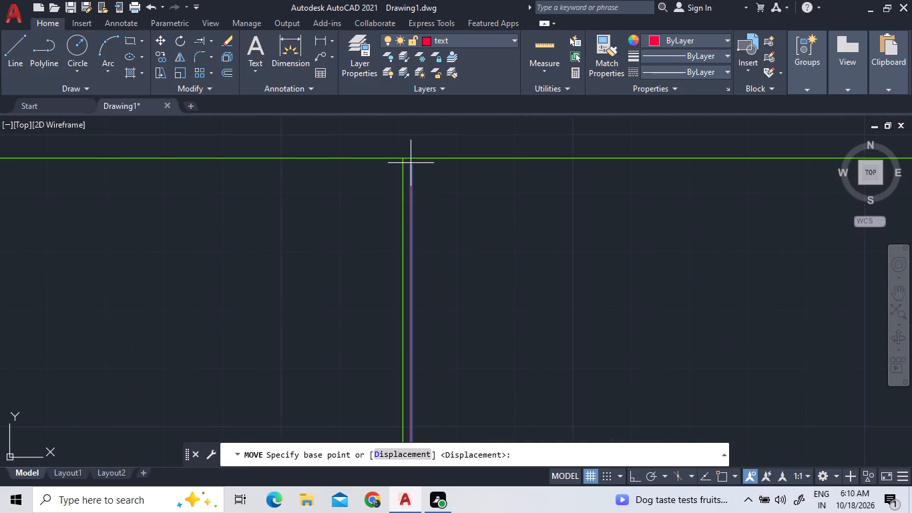
left_click(411, 163)
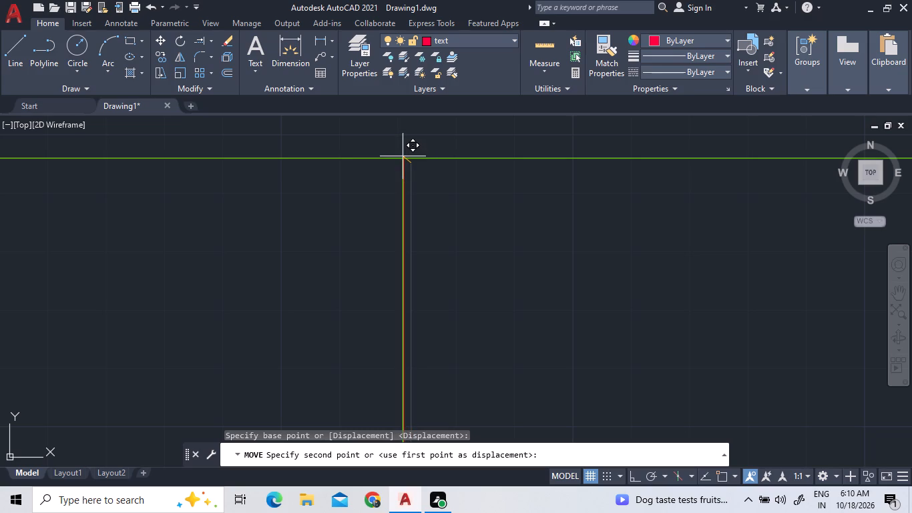
scroll(402, 158, "up", 3)
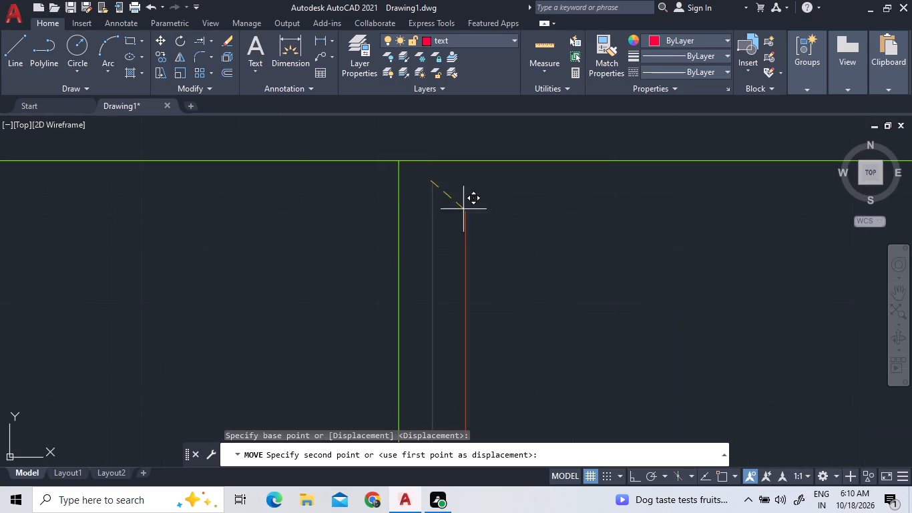
left_click(724, 475)
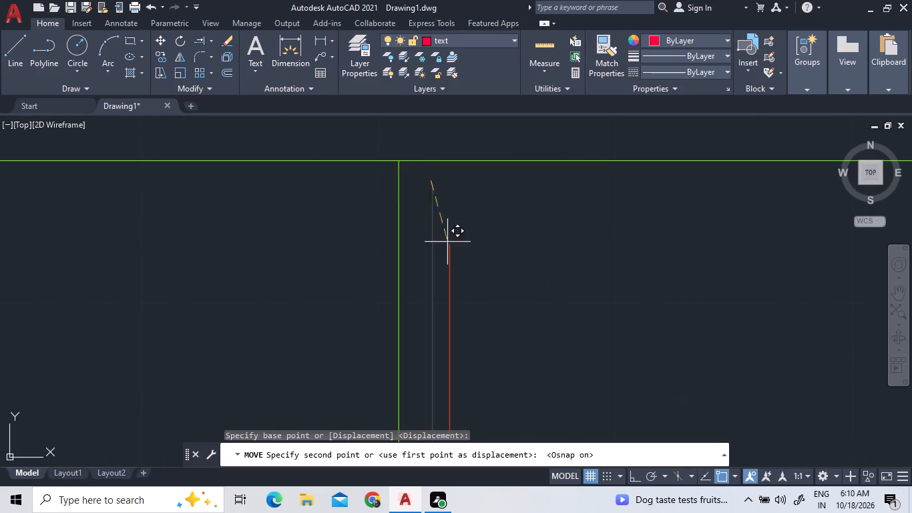
scroll(398, 162, "up", 4)
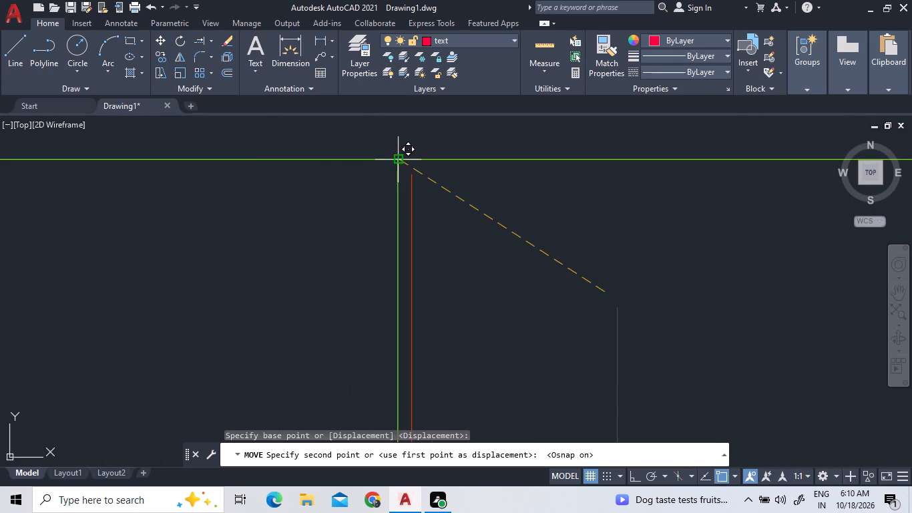
scroll(398, 161, "up", 2)
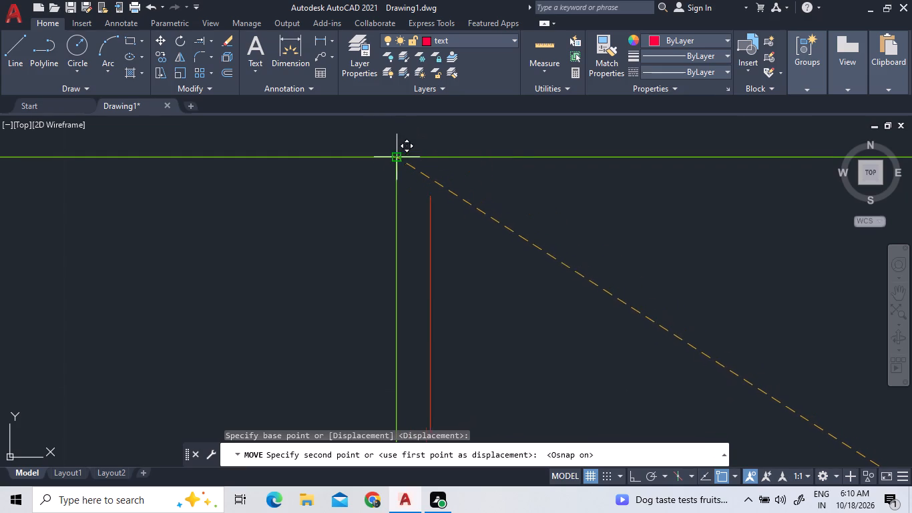
left_click(393, 158)
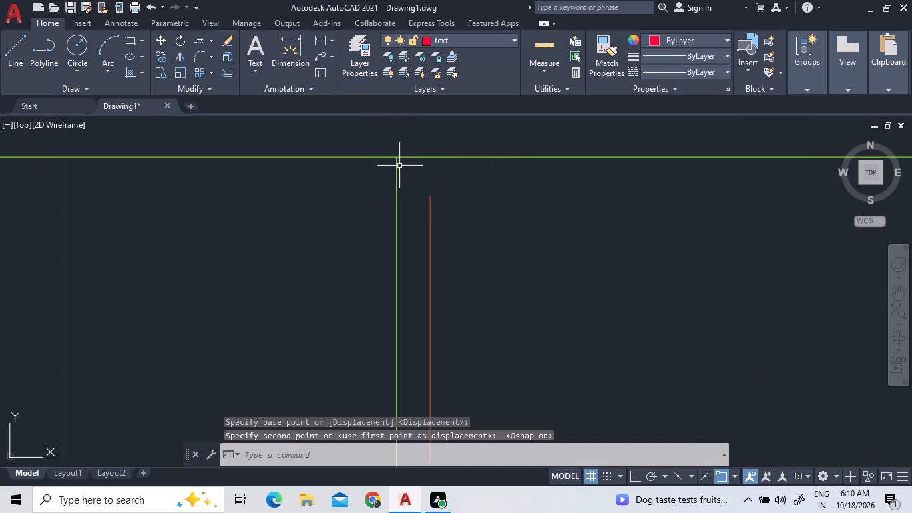
Erase the orange door's three loose jamb lines: the short vertical one and the upper and lower ones crossing the partition.
scroll(399, 166, "down", 15)
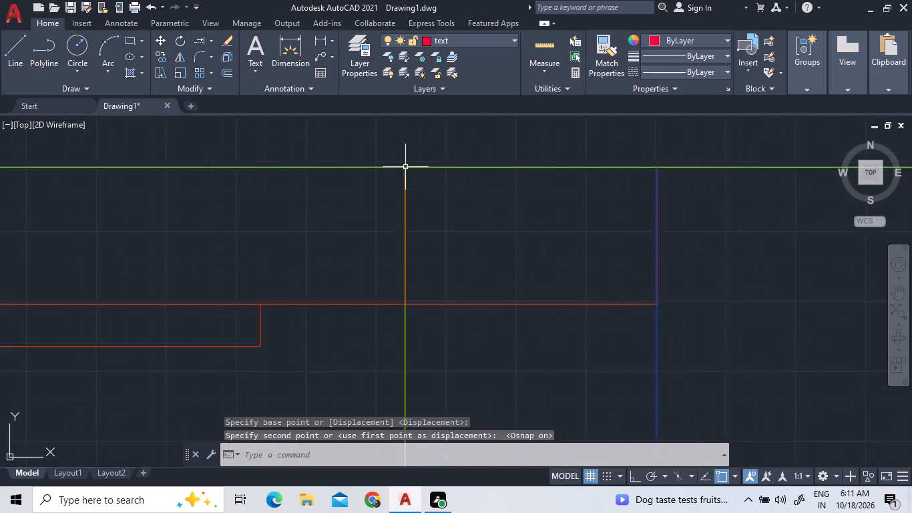
scroll(457, 220, "down", 3)
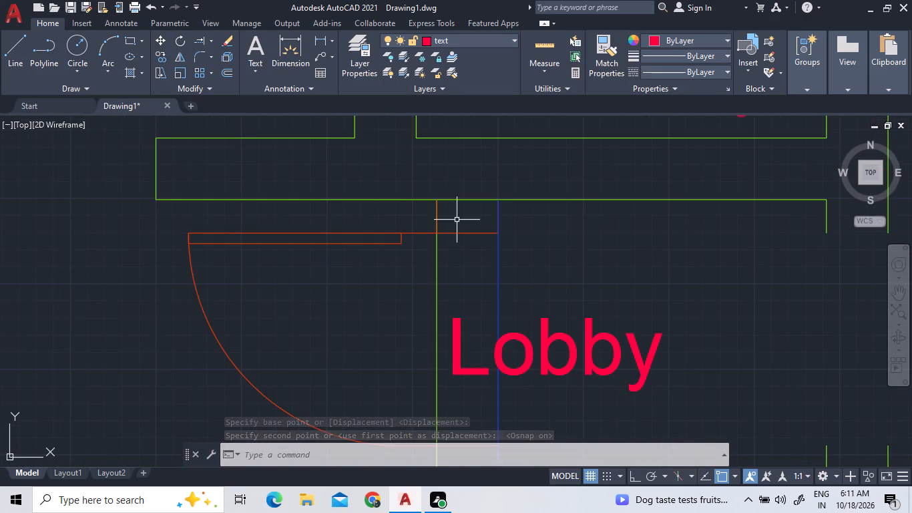
key("Escape")
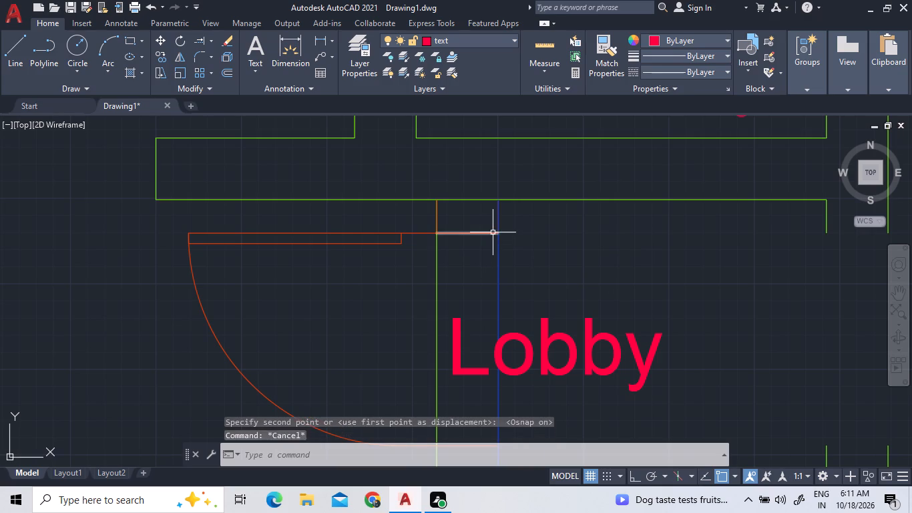
left_click(493, 232)
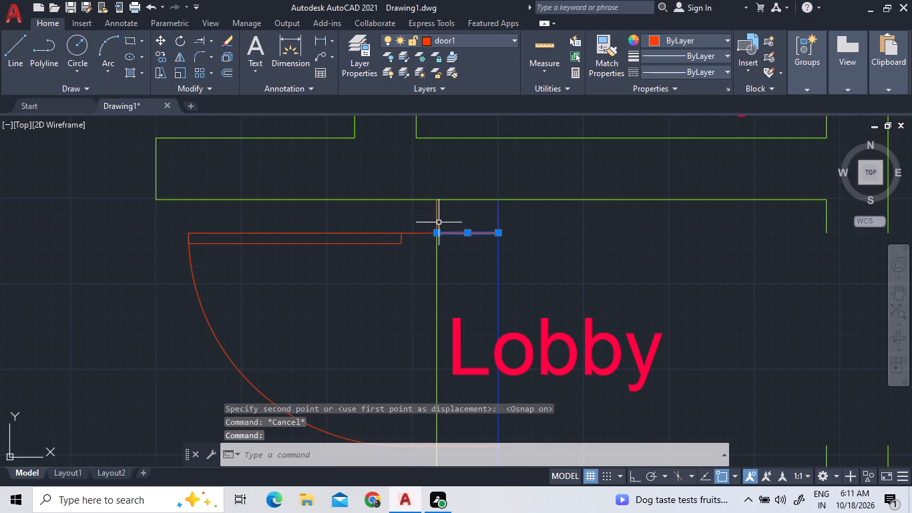
left_click(439, 222)
scroll(471, 214, "down", 3)
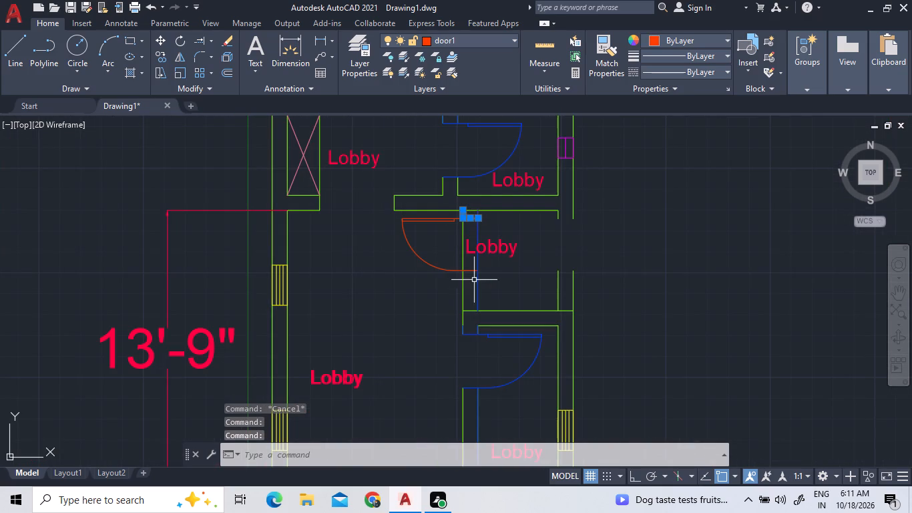
double_click(474, 272)
key("Delete")
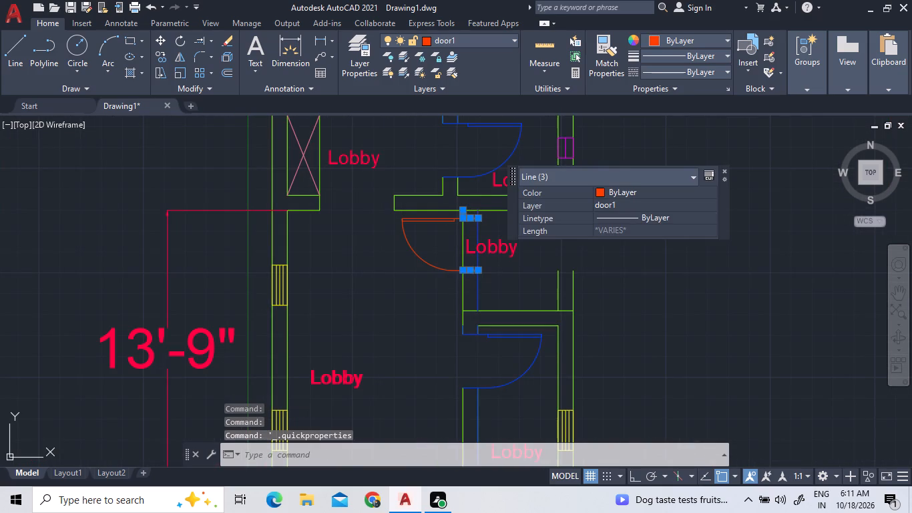
Offset the small room's upper wall line 5" downward, toward the orange door's top edge.
scroll(471, 200, "up", 2)
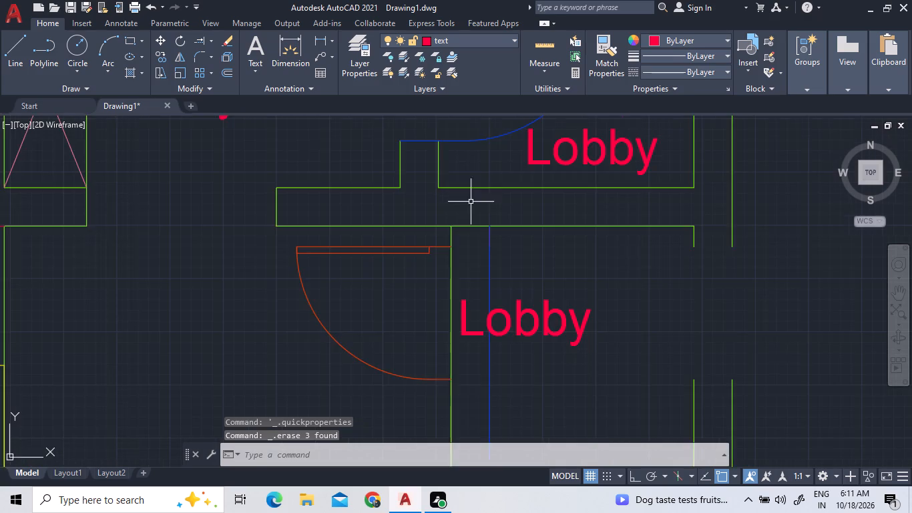
scroll(466, 219, "up", 2)
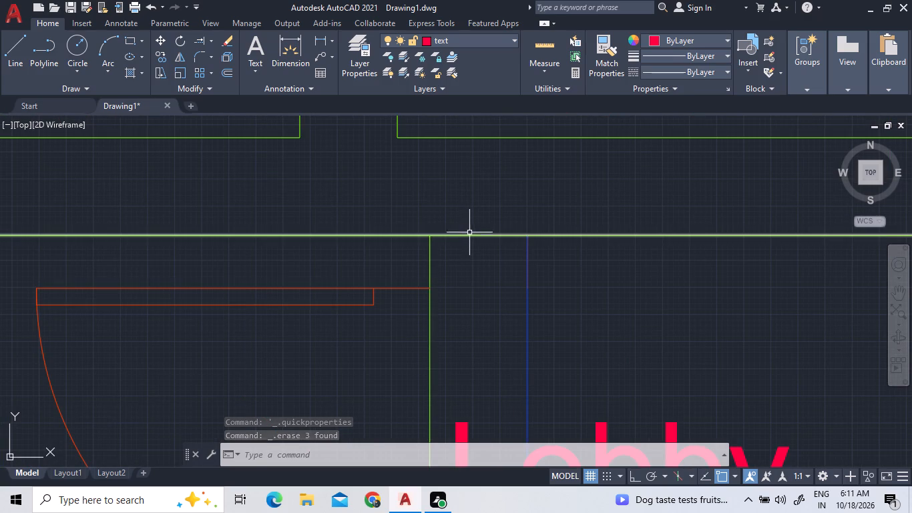
left_click(231, 76)
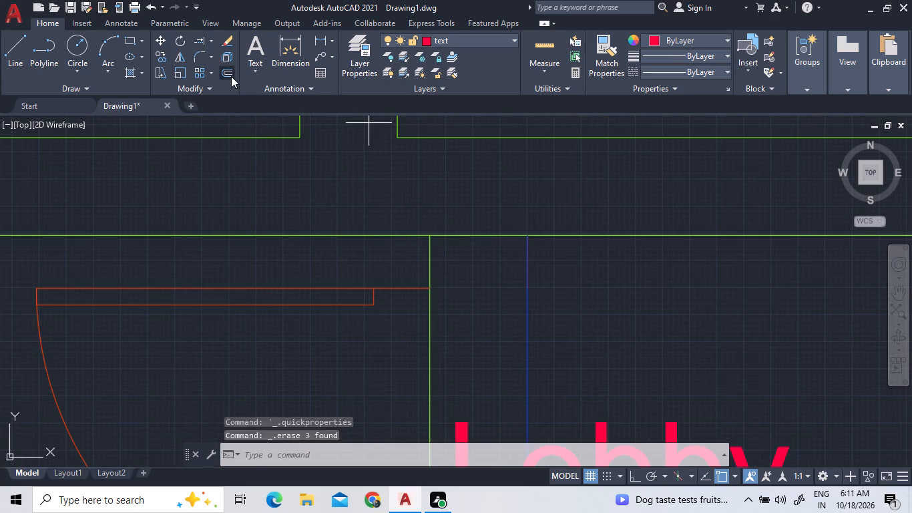
key("Return")
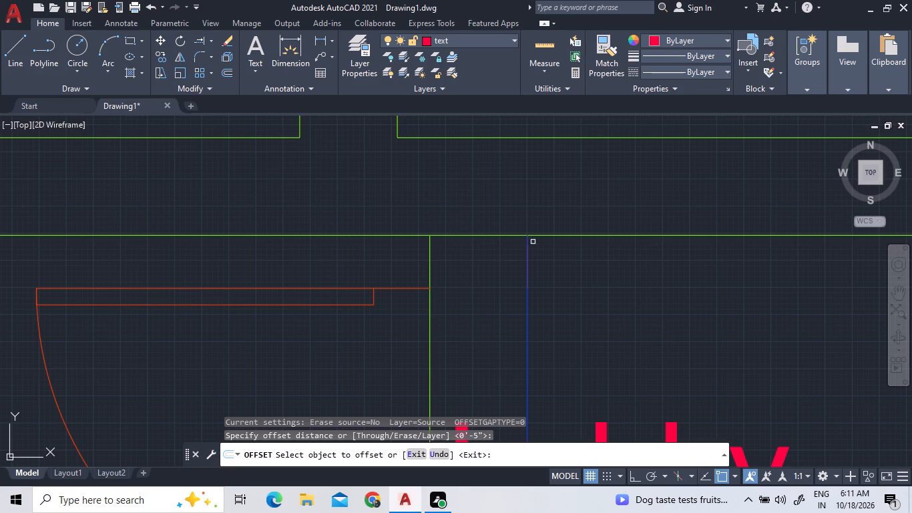
left_click(499, 234)
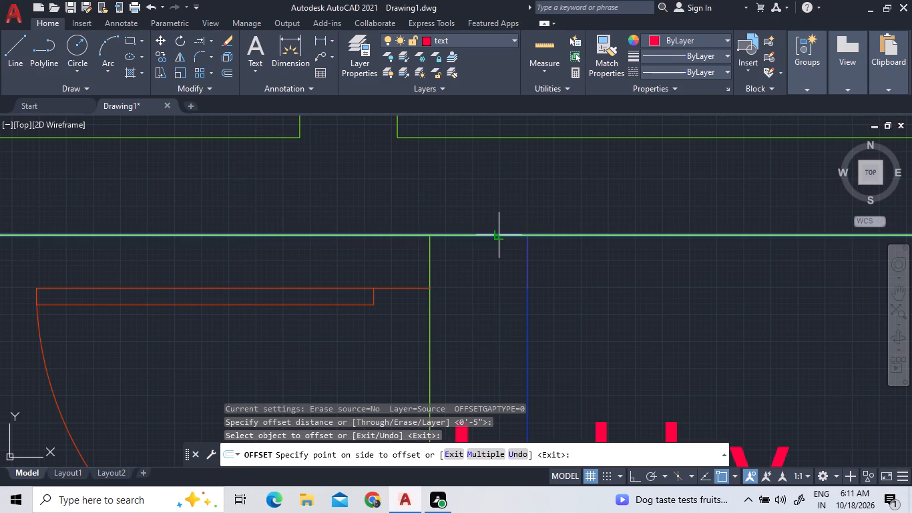
scroll(511, 250, "down", 2)
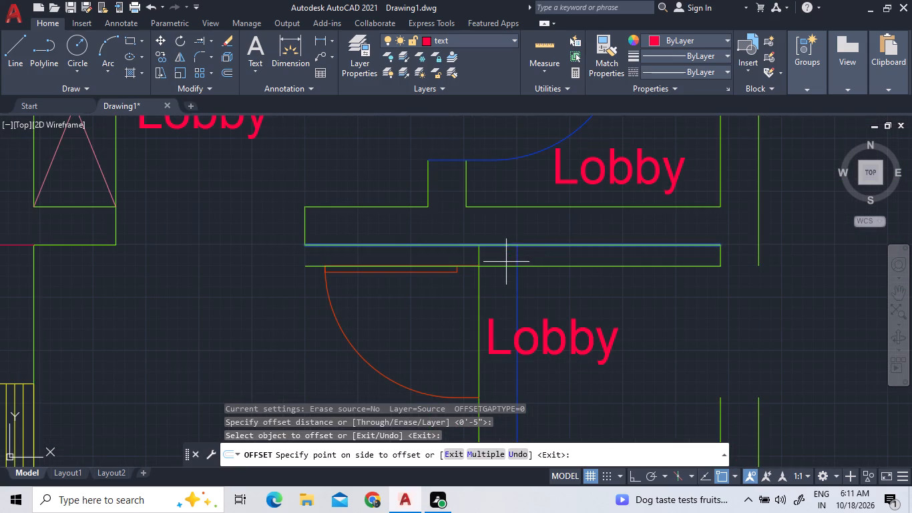
left_click(506, 262)
scroll(499, 264, "up", 2)
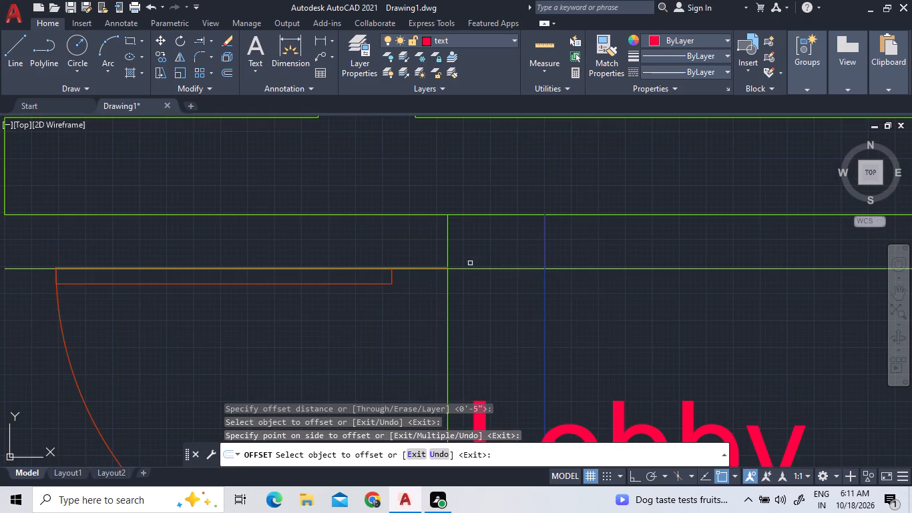
Trim the offset line so only its short piece between the green partition line and the blue line remains.
scroll(470, 263, "up", 2)
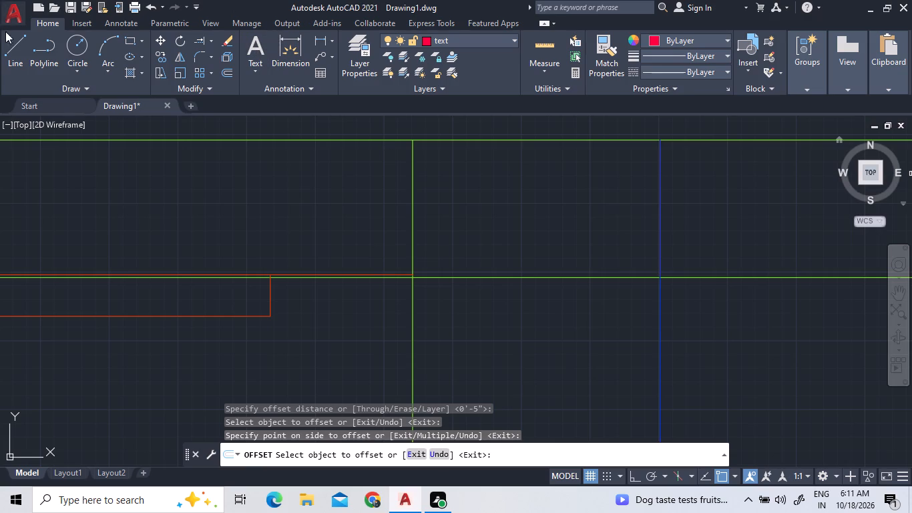
left_click(210, 44)
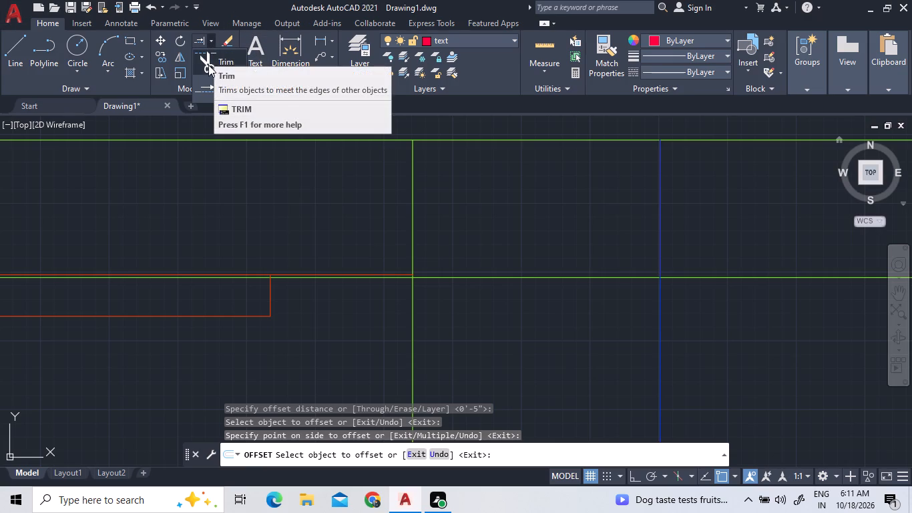
double_click(205, 66)
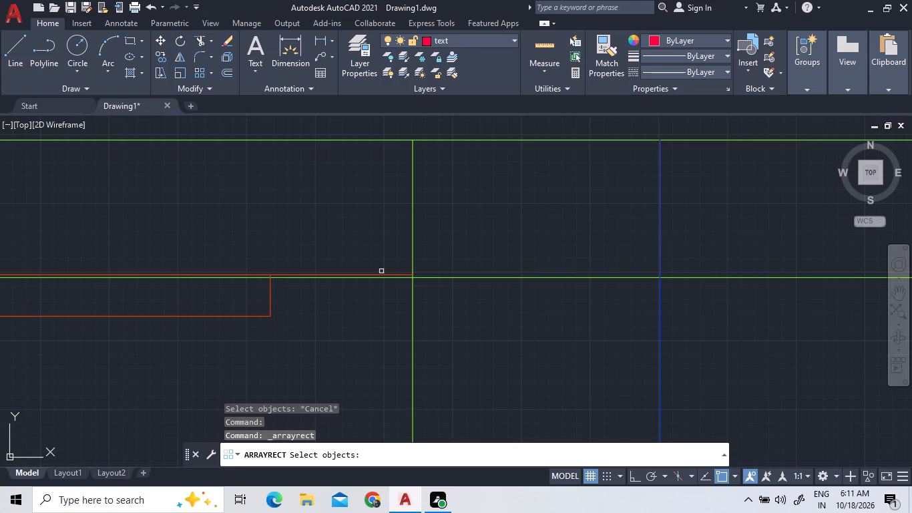
scroll(393, 287, "up", 3)
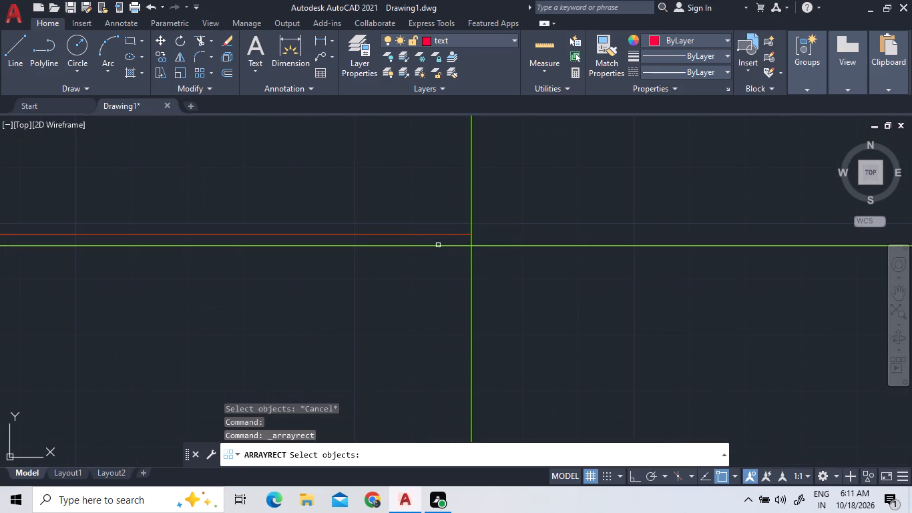
left_click(204, 46)
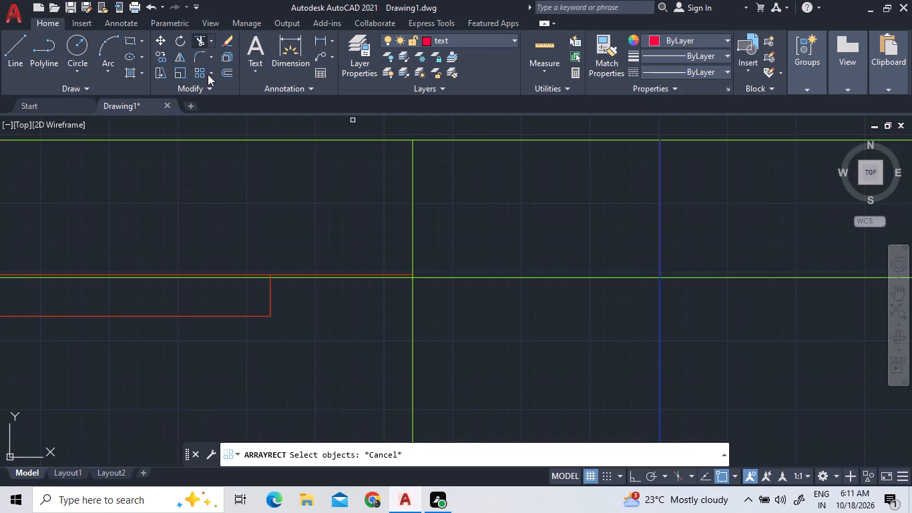
scroll(353, 290, "up", 2)
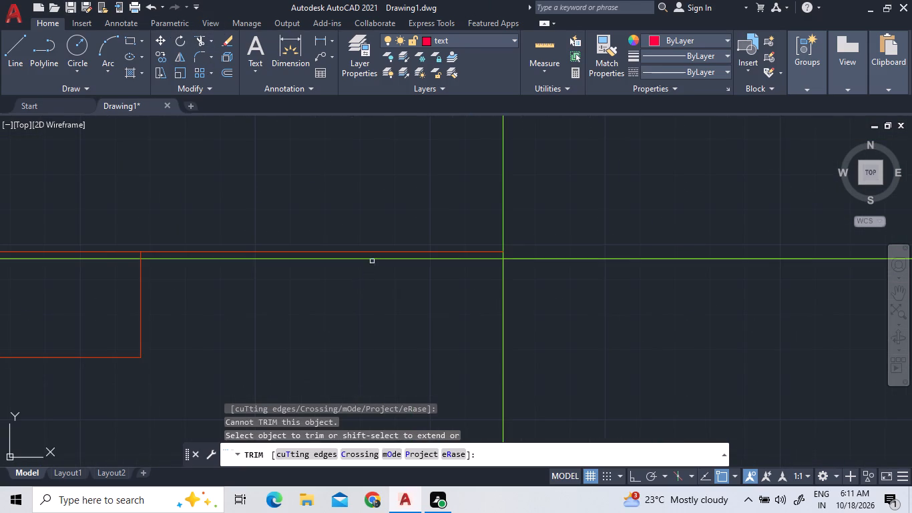
left_click(373, 259)
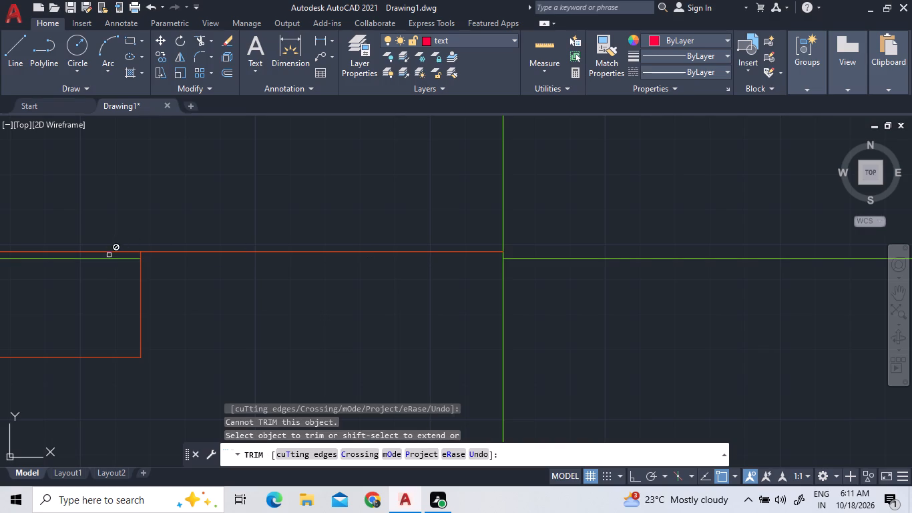
double_click(107, 259)
scroll(259, 345, "down", 4)
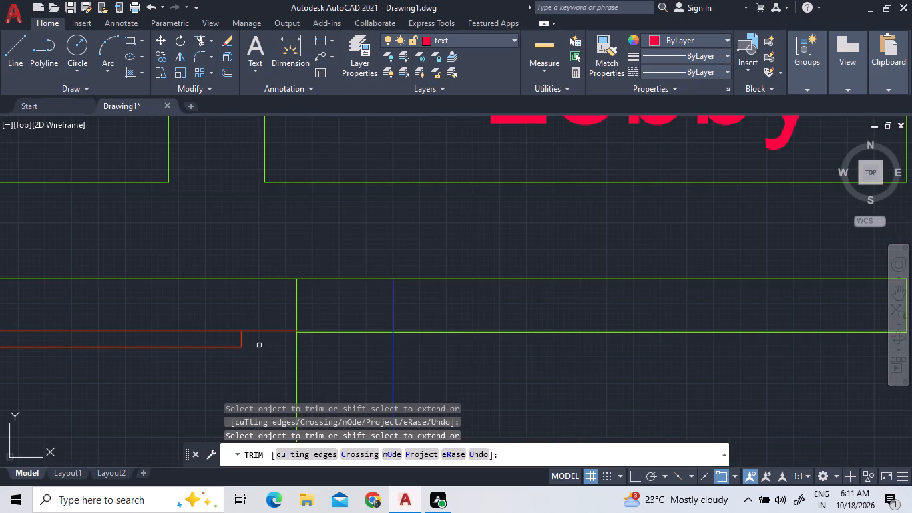
scroll(259, 345, "down", 3)
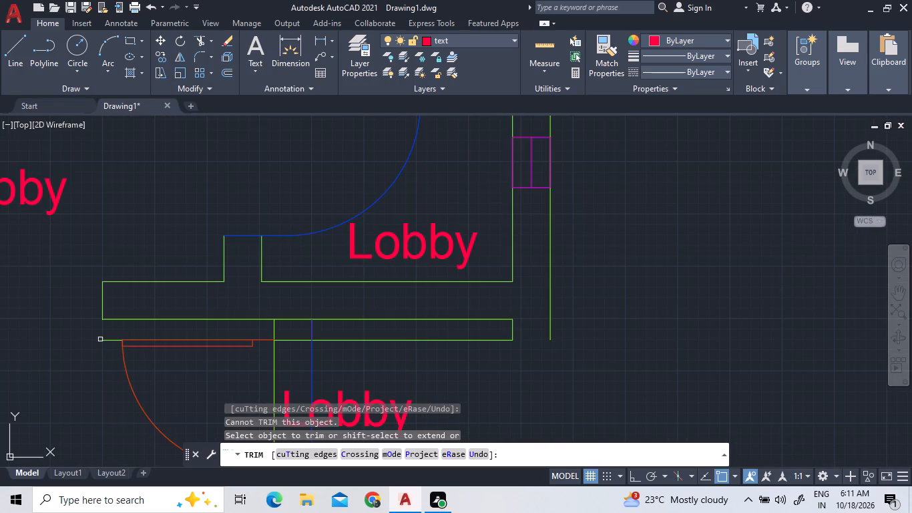
left_click(108, 341)
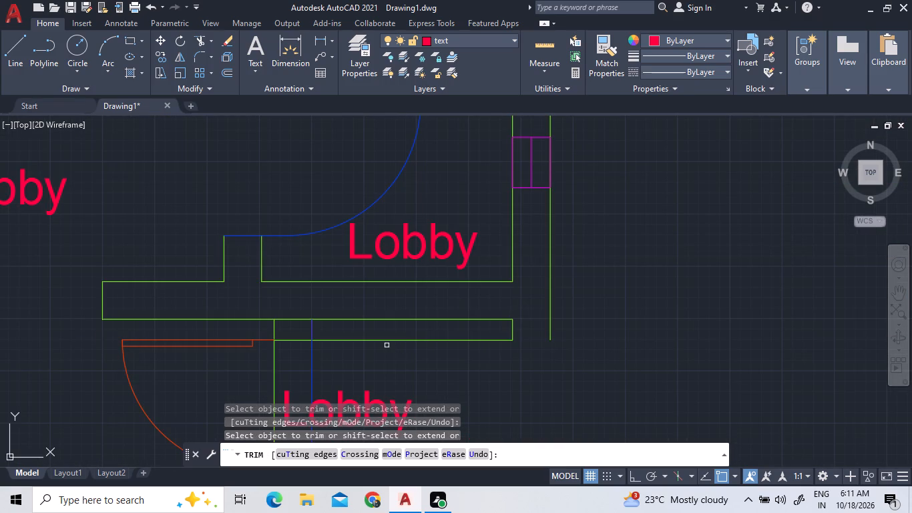
left_click(391, 342)
Trim away the small room's right-hand wall remnants: the inner stub above the opening and both wall lines below it.
double_click(513, 331)
scroll(514, 327, "down", 2)
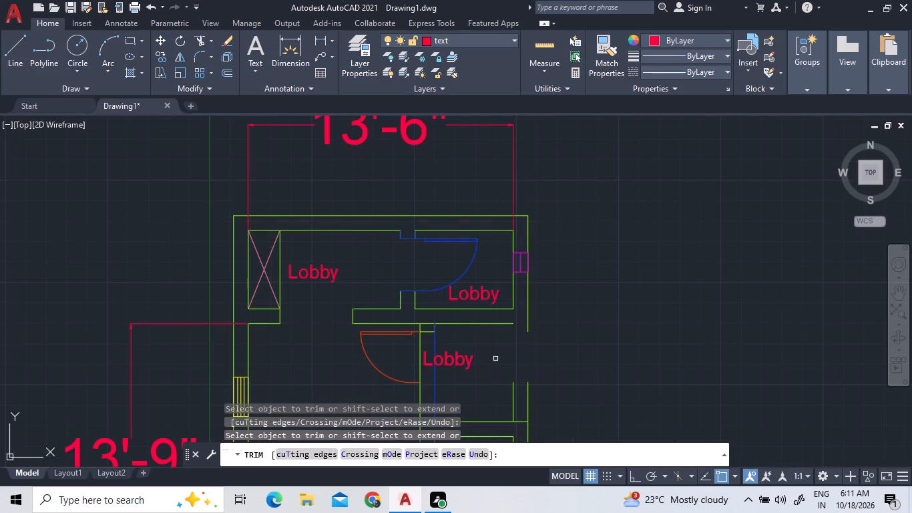
left_click(514, 407)
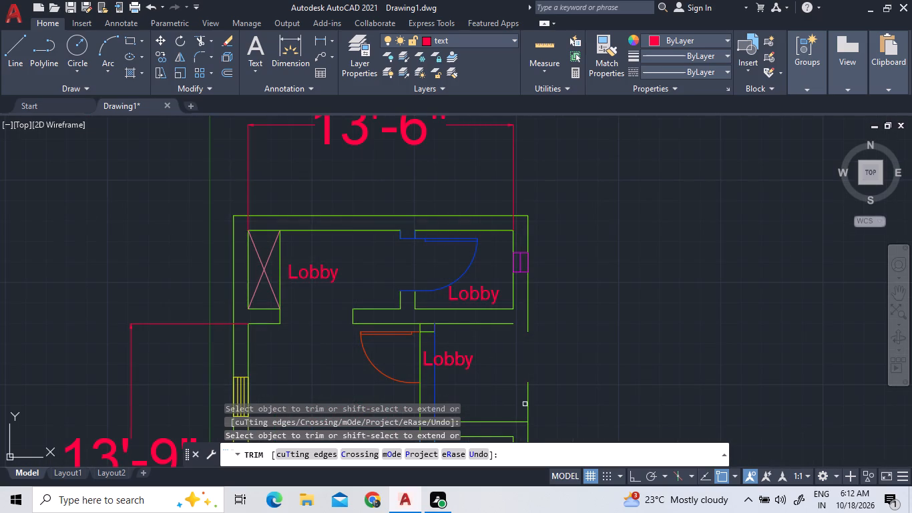
left_click(529, 405)
scroll(398, 339, "up", 2)
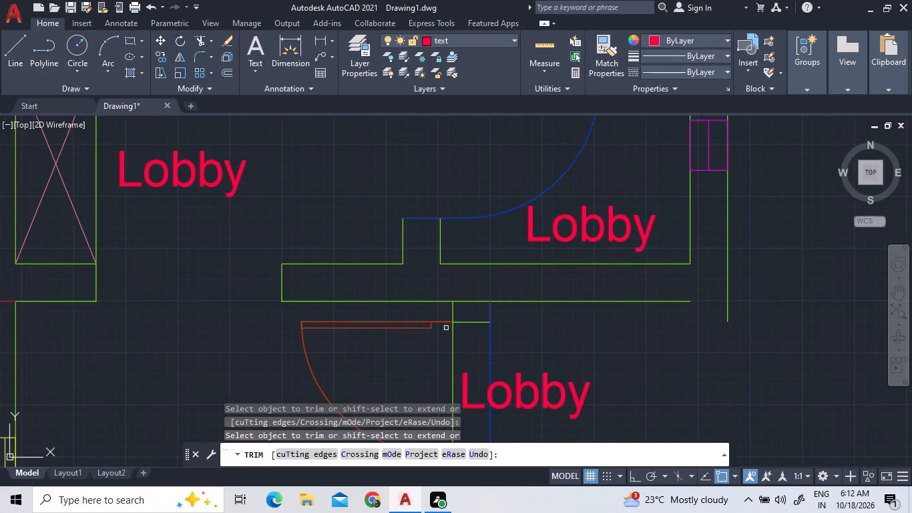
scroll(462, 317, "up", 4)
right_click(495, 284)
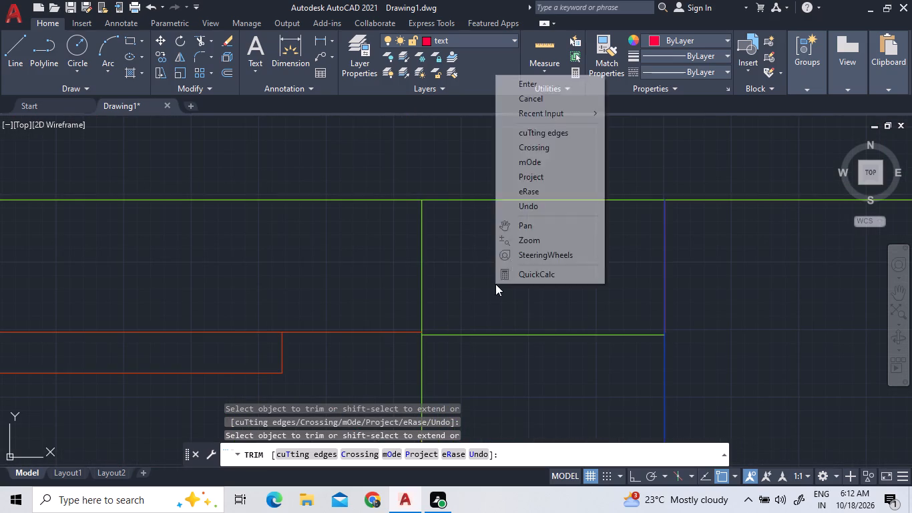
left_click(516, 81)
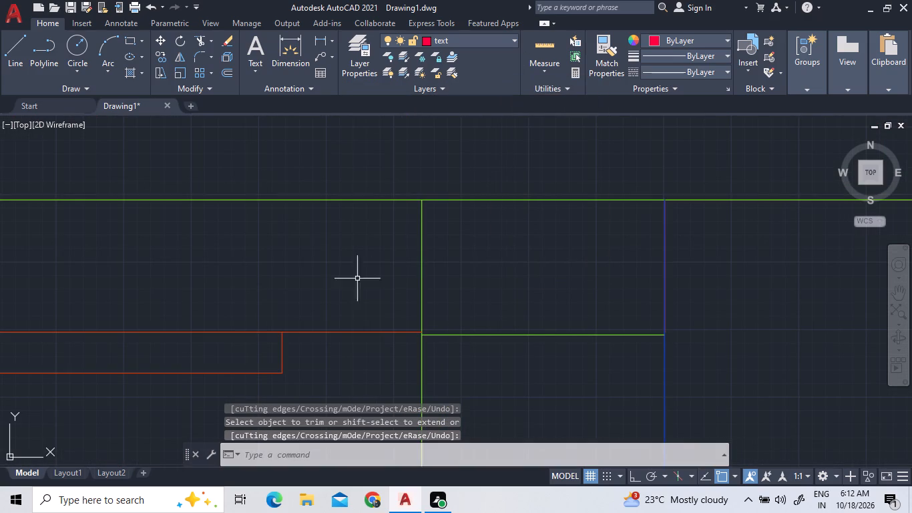
Move the orange door from its upper frame line's end to the offset jamb line's endpoint on the partition.
left_click(299, 331)
right_click(332, 284)
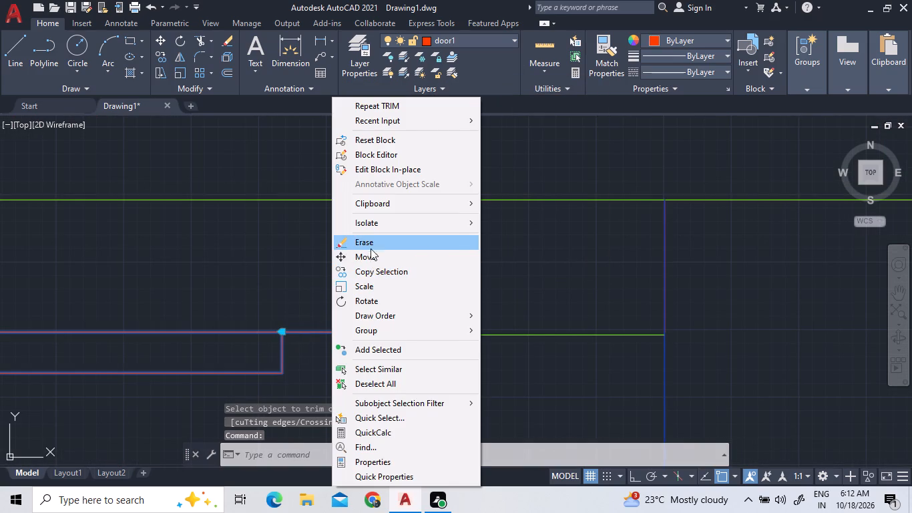
left_click(371, 256)
scroll(396, 389, "up", 2)
scroll(439, 333, "up", 1)
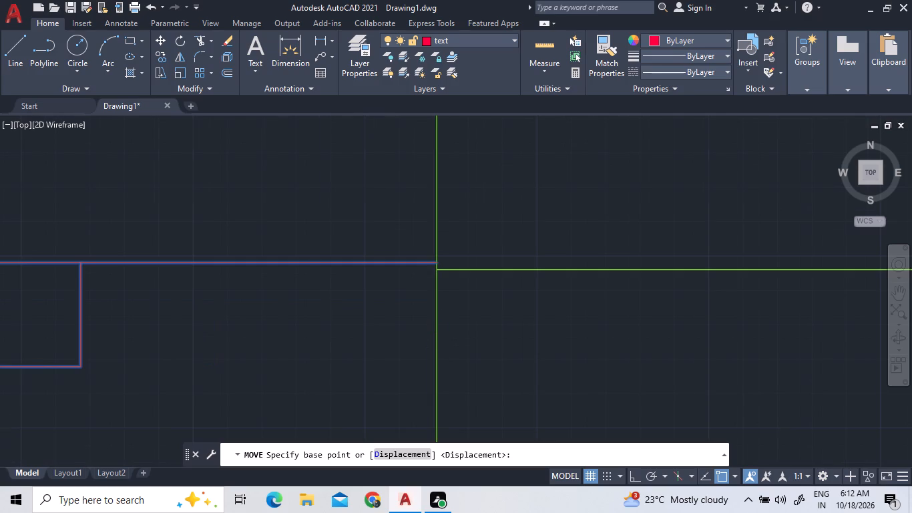
scroll(431, 224, "up", 3)
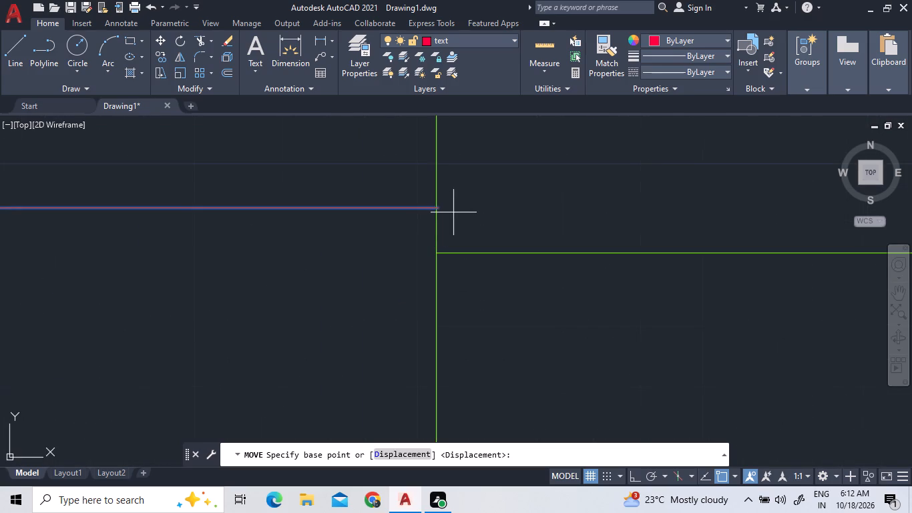
left_click(435, 207)
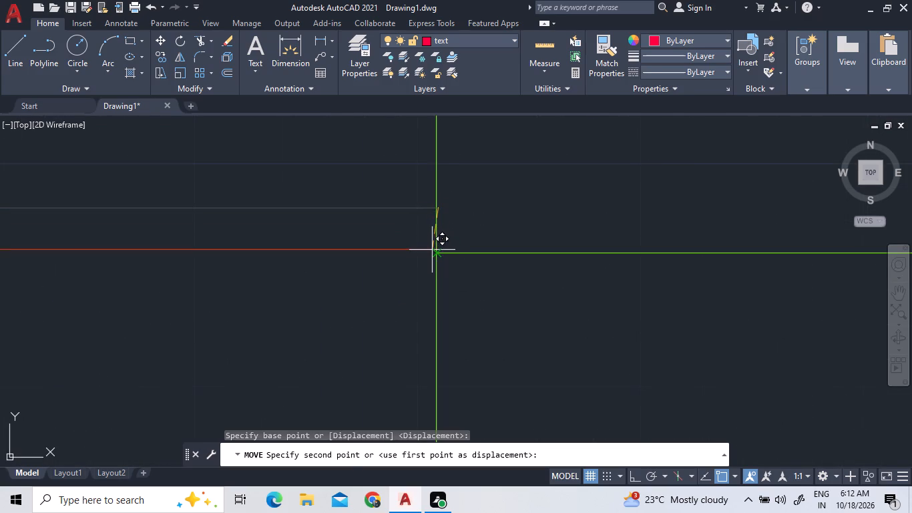
left_click(435, 253)
scroll(450, 234, "down", 1)
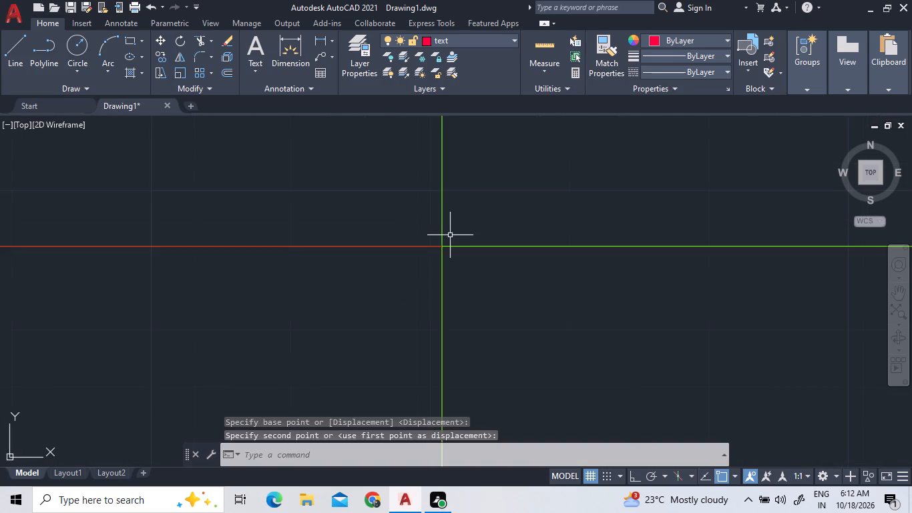
Draw a horizontal jamb line about 9" long from the orange door's lower end across the partition to the blue wall line.
scroll(448, 240, "down", 4)
scroll(365, 309, "down", 1)
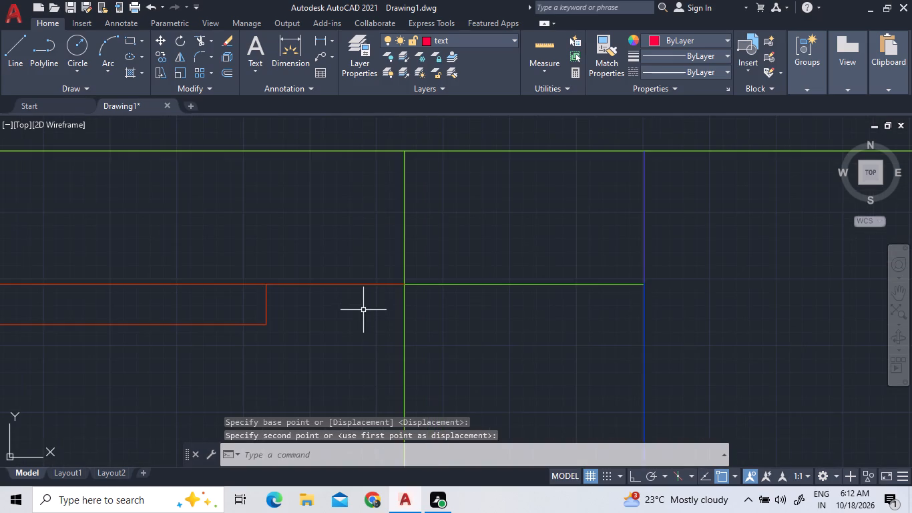
scroll(363, 310, "down", 8)
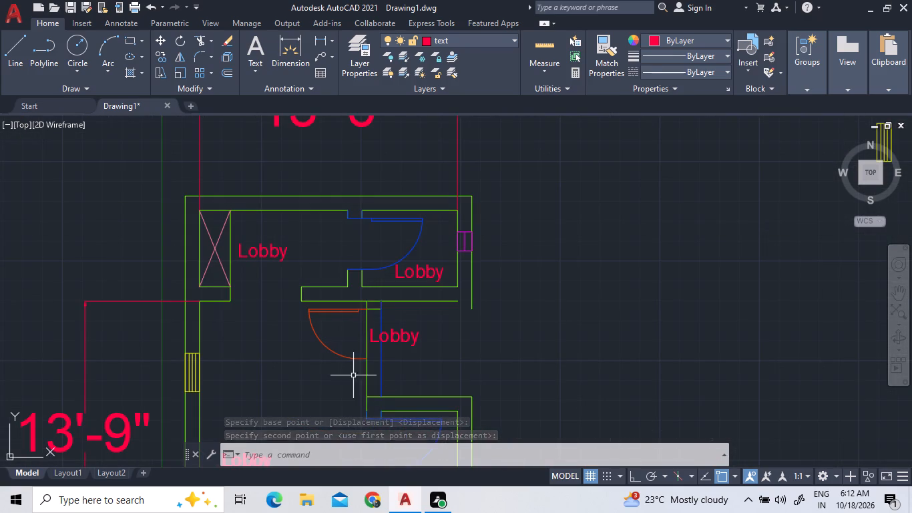
scroll(353, 375, "up", 2)
left_click(16, 41)
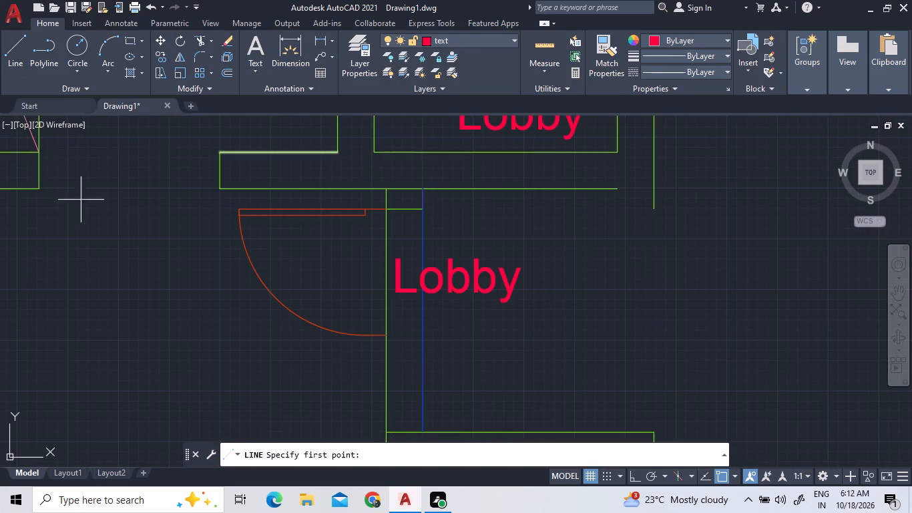
scroll(391, 327, "up", 4)
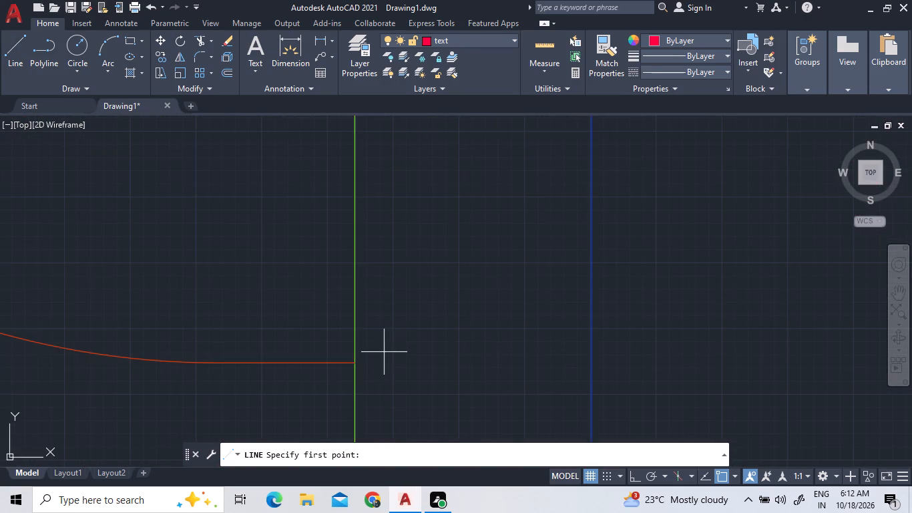
scroll(375, 365, "up", 1)
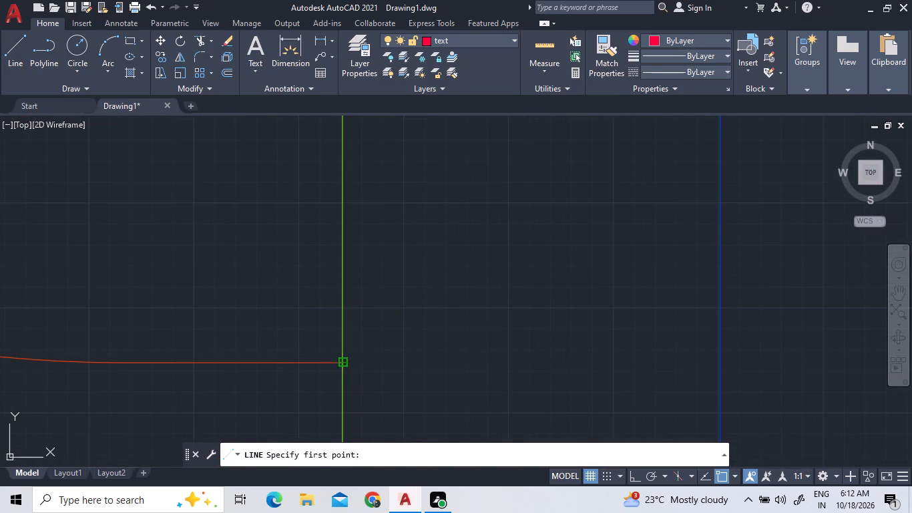
double_click(345, 362)
scroll(353, 377, "up", 5)
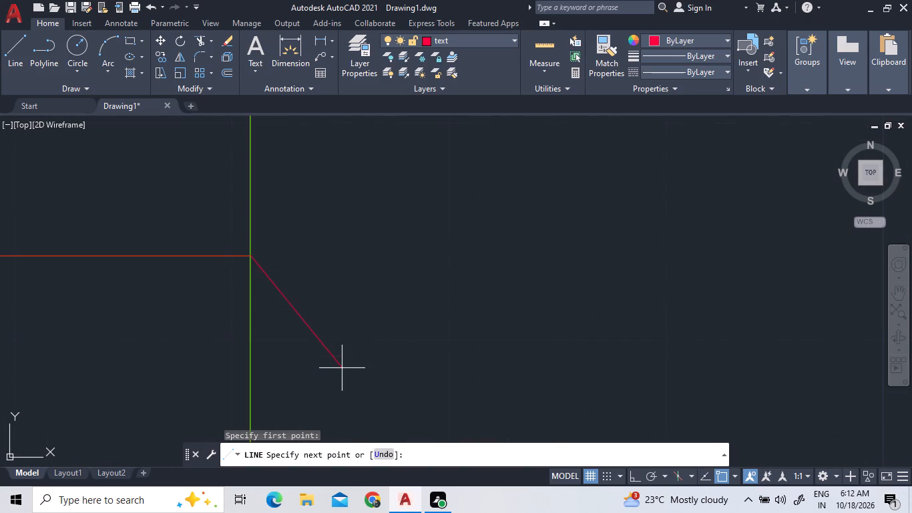
scroll(491, 334, "down", 2)
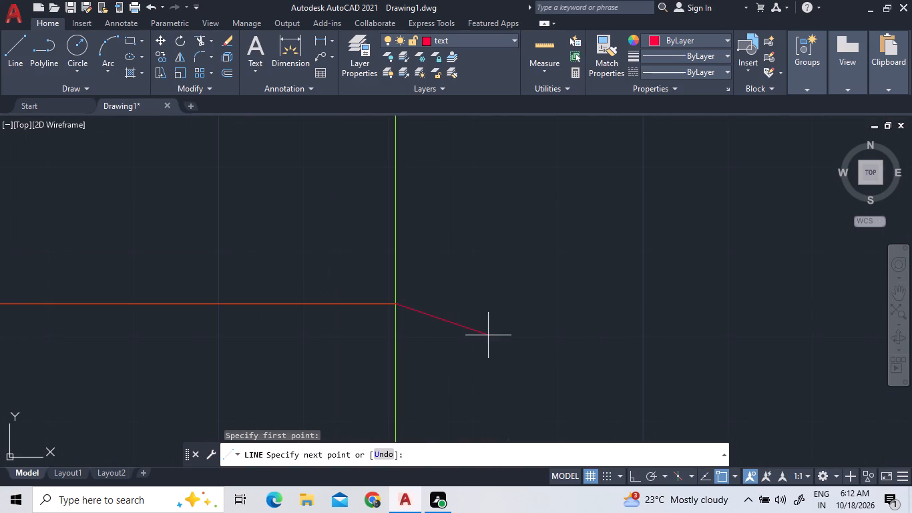
key("F8")
scroll(488, 335, "down", 5)
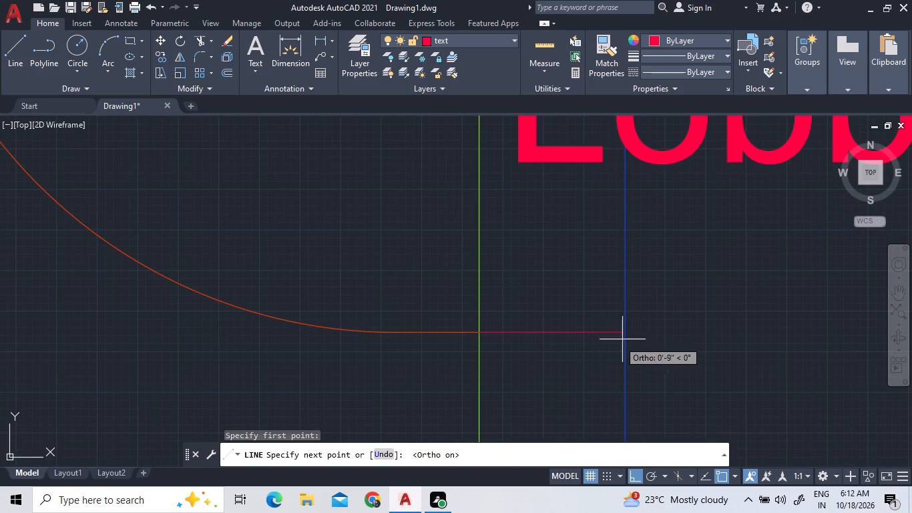
scroll(628, 333, "up", 4)
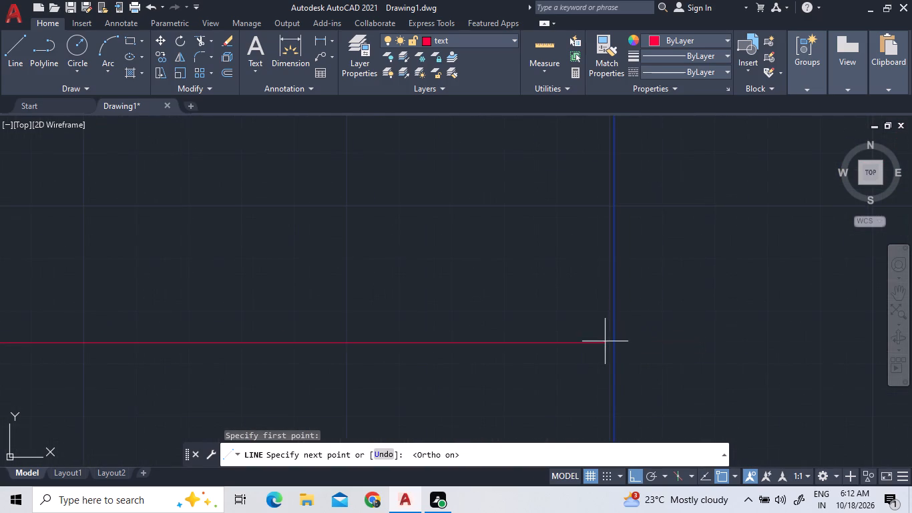
left_click(617, 339)
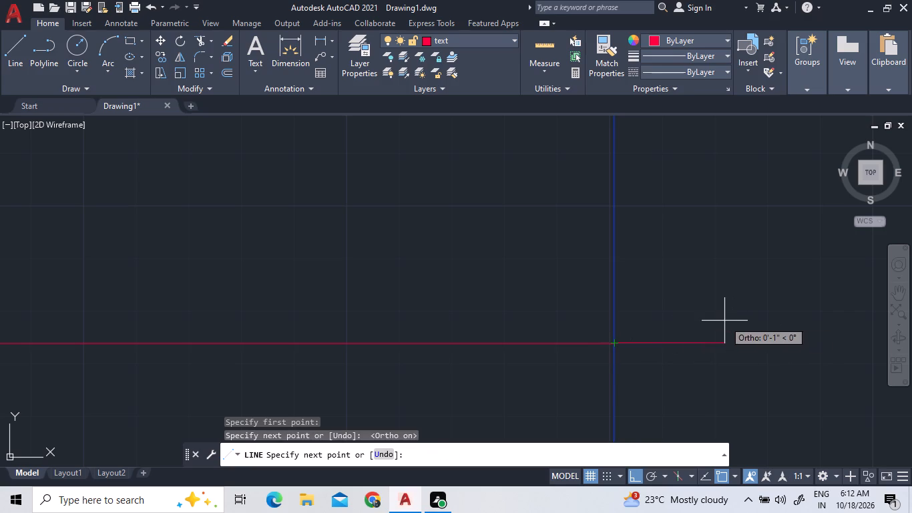
key("Escape")
Trim the partition's green and blue lines between the upper and lower jamb lines to open the orange door's doorway.
scroll(702, 369, "down", 4)
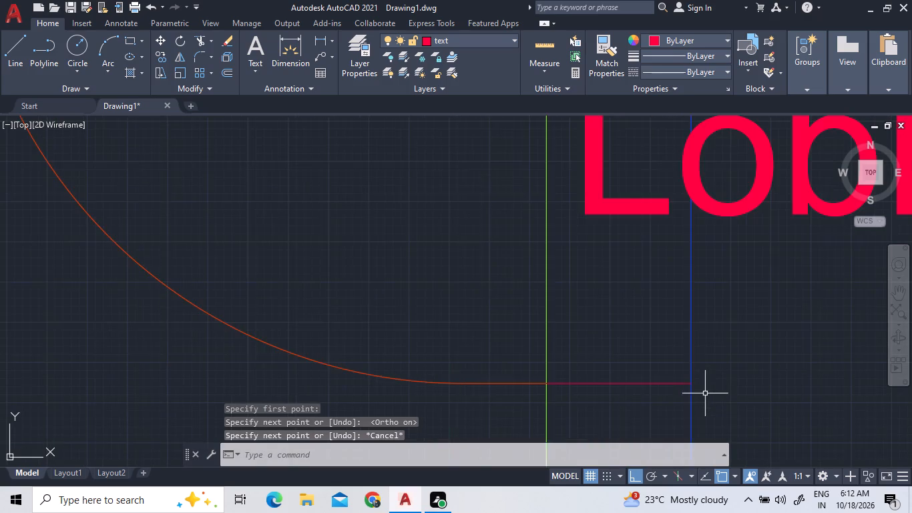
scroll(705, 393, "down", 2)
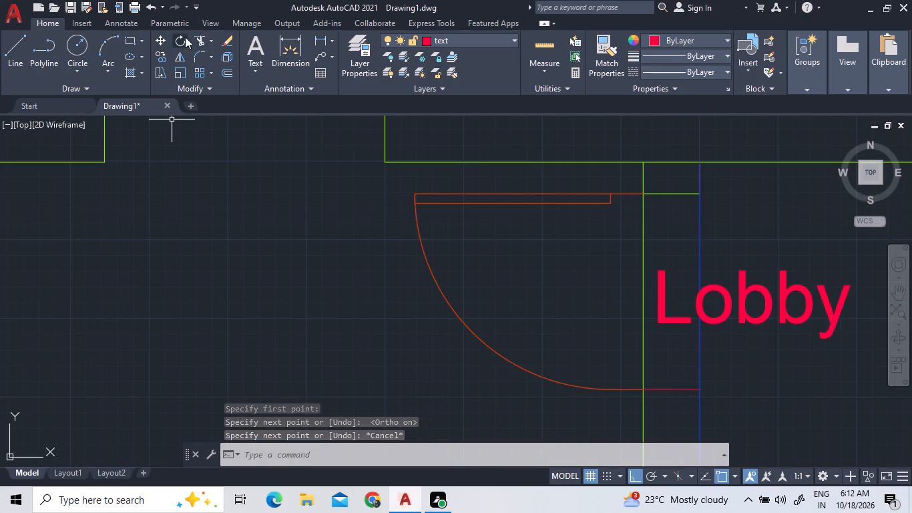
left_click(198, 39)
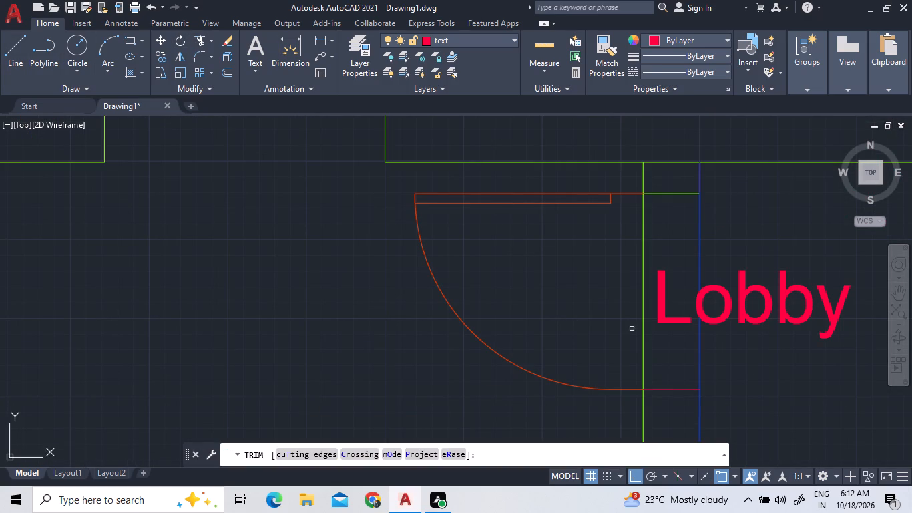
left_click(642, 331)
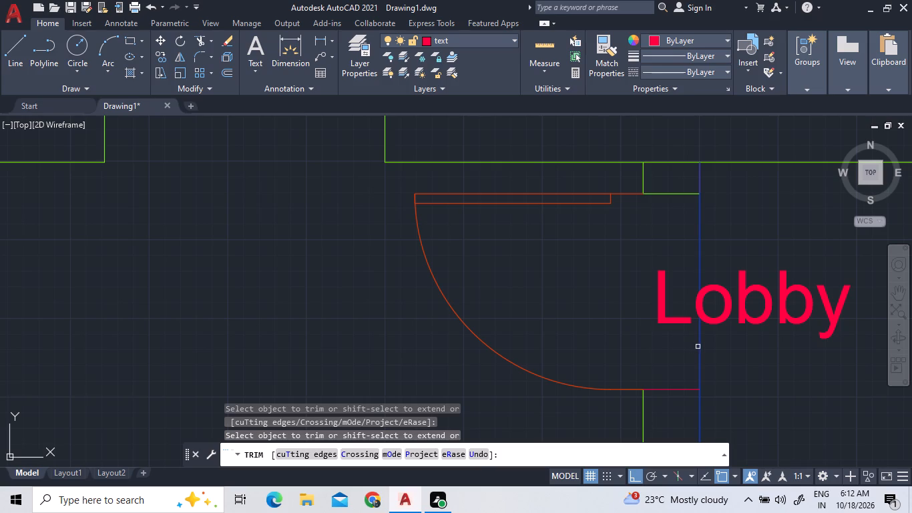
double_click(699, 348)
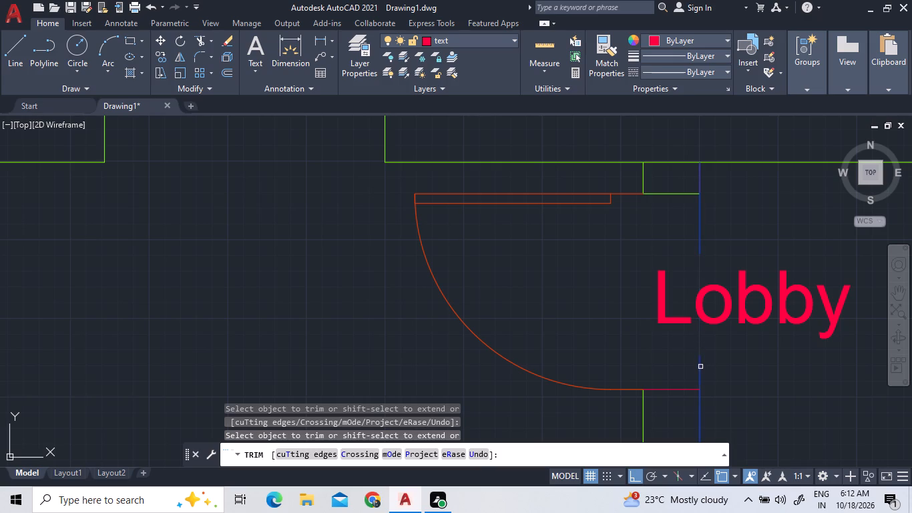
left_click(700, 367)
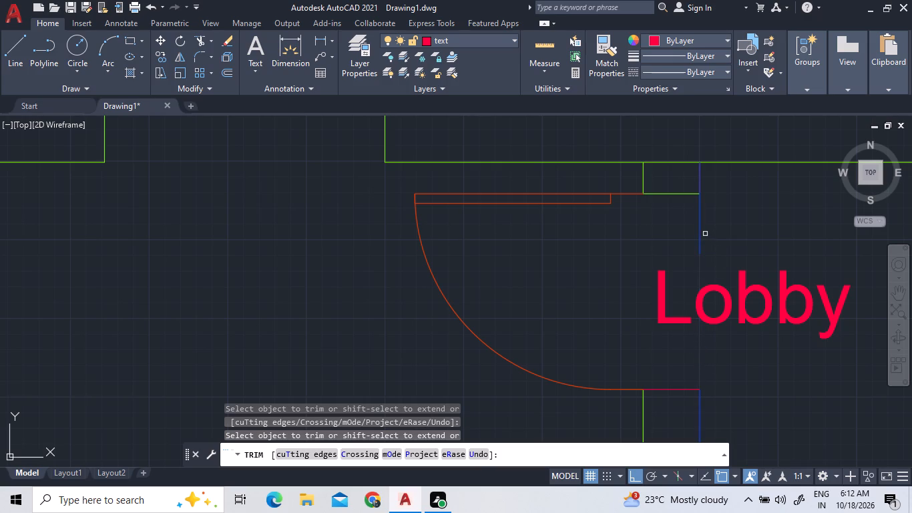
left_click(696, 235)
double_click(707, 240)
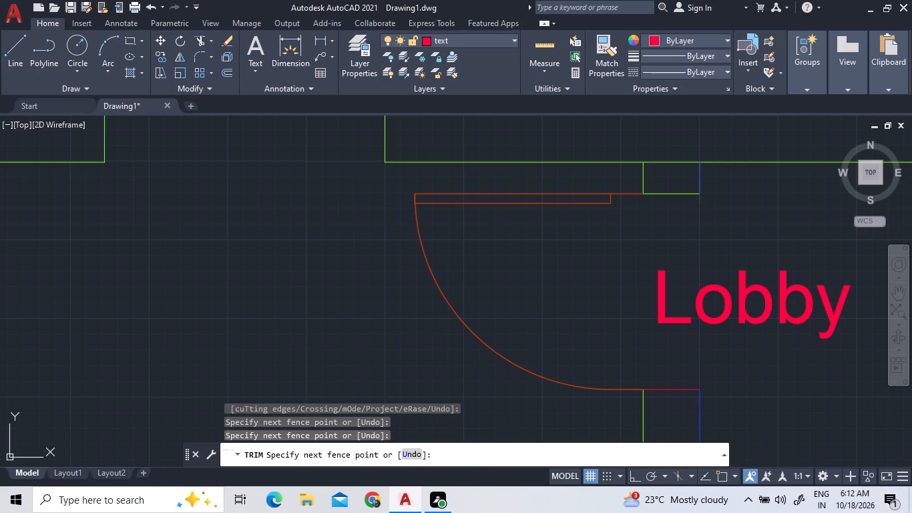
right_click(515, 290)
right_click(515, 290)
left_click(529, 301)
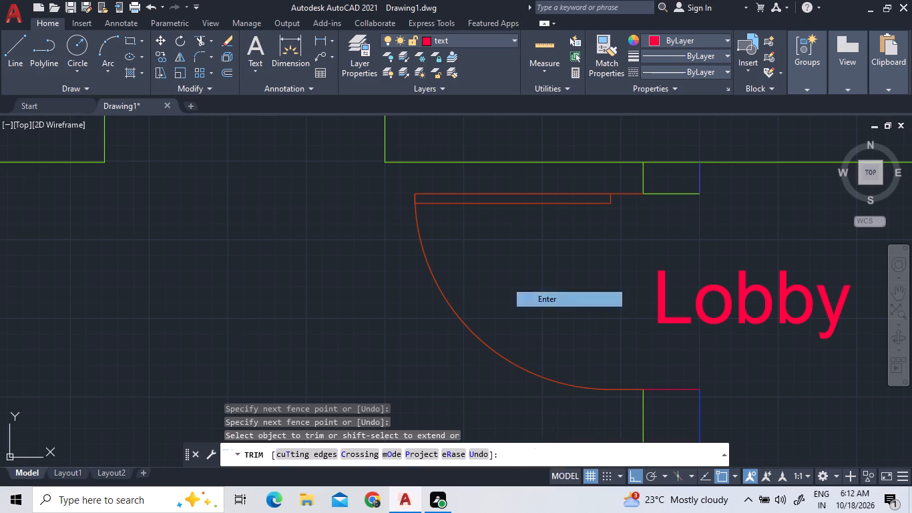
Extend the horizontal wall line just above the orange door to the building's outer right-hand wall line.
scroll(468, 328, "down", 2)
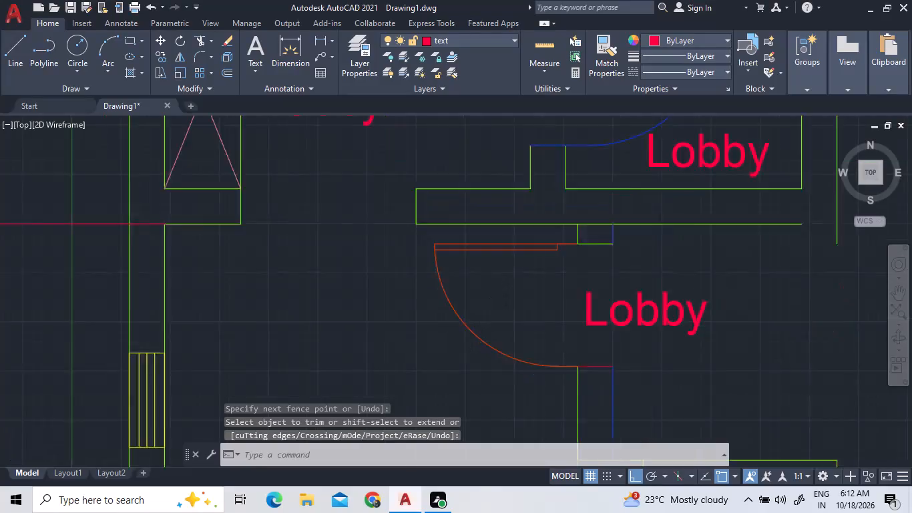
scroll(468, 328, "down", 2)
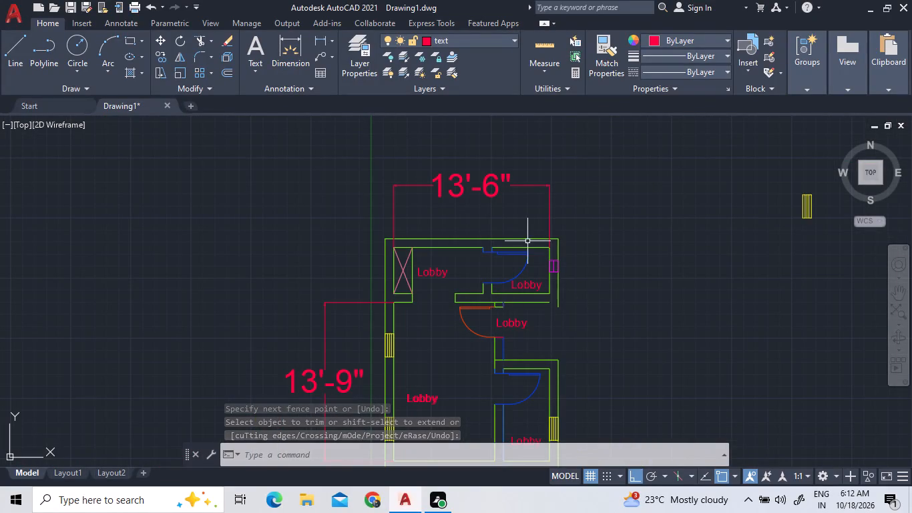
scroll(539, 324, "up", 2)
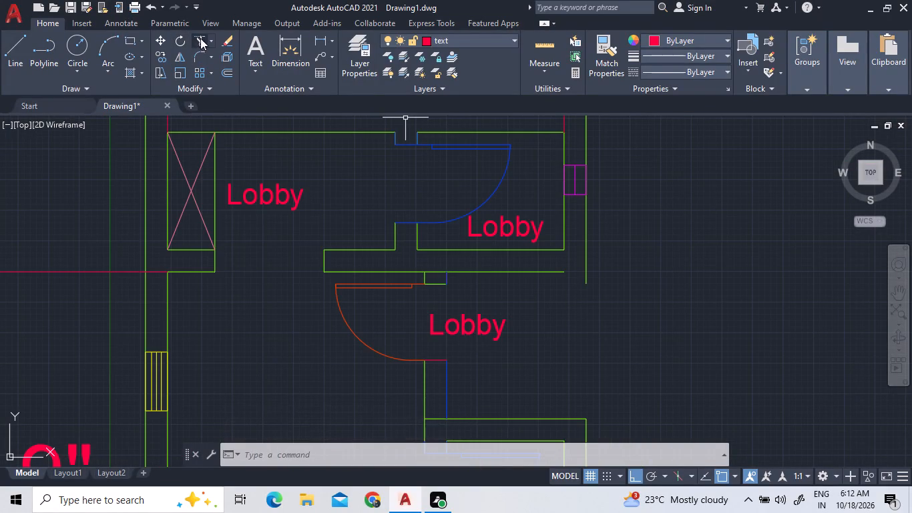
double_click(206, 40)
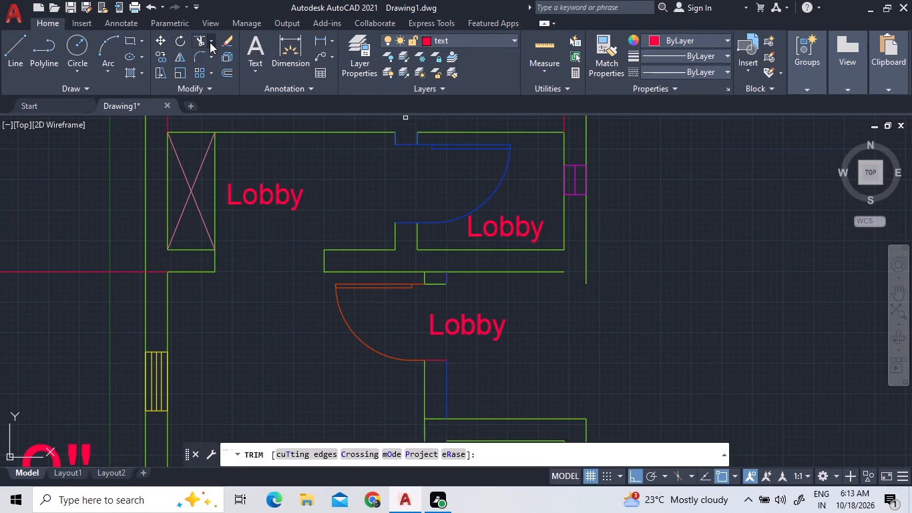
left_click(210, 42)
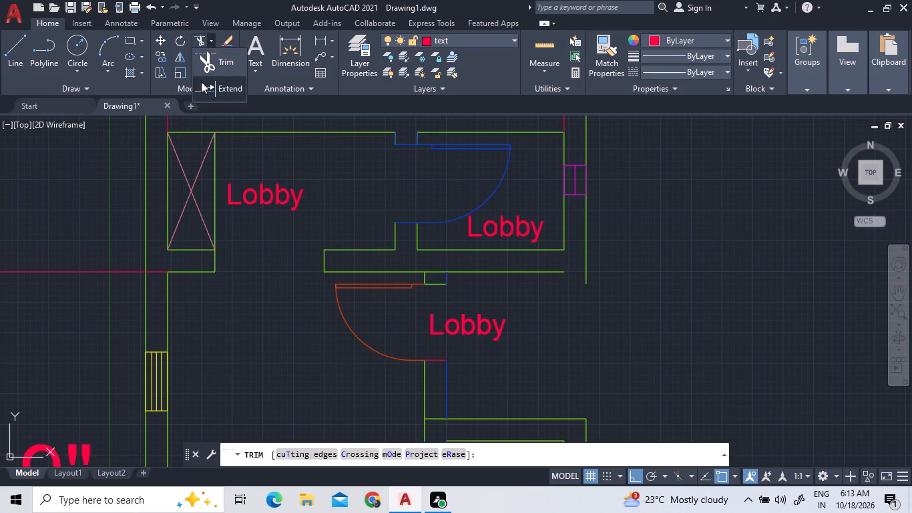
double_click(201, 81)
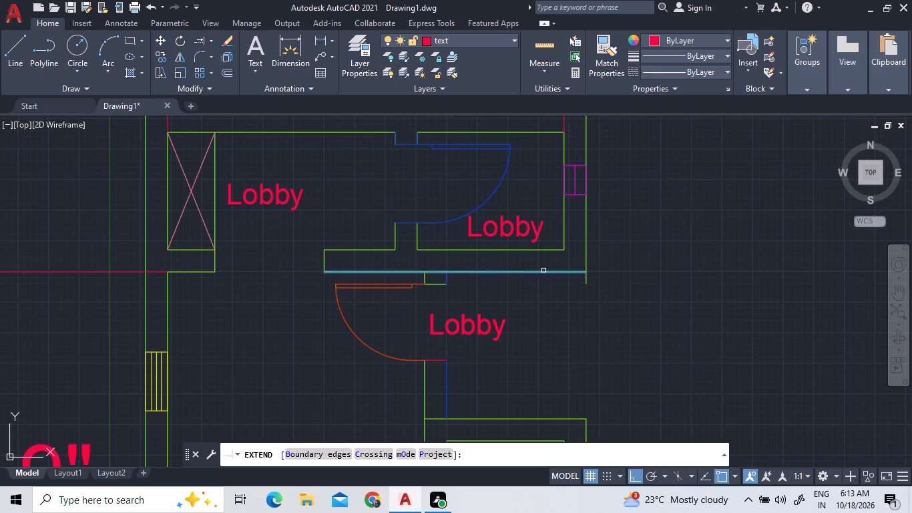
left_click(543, 271)
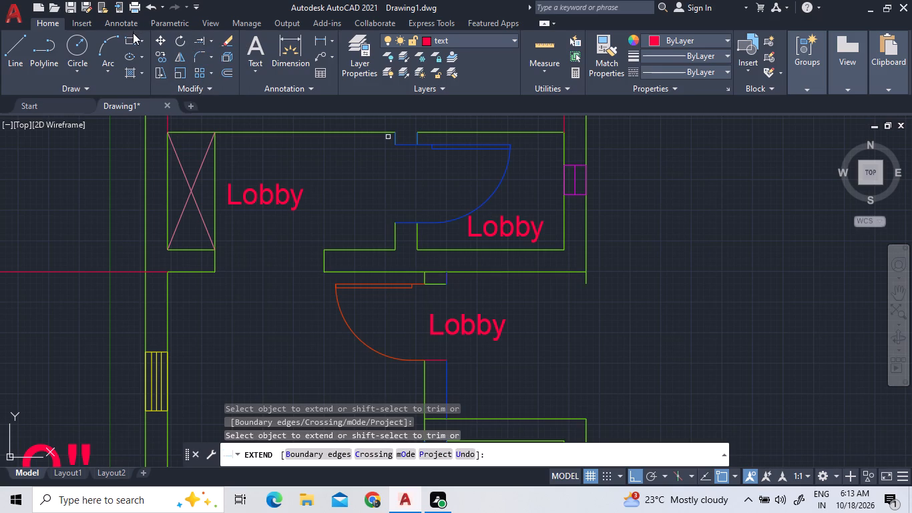
Trim the outer right-hand wall's short stub that projects below the extended horizontal wall line.
double_click(211, 41)
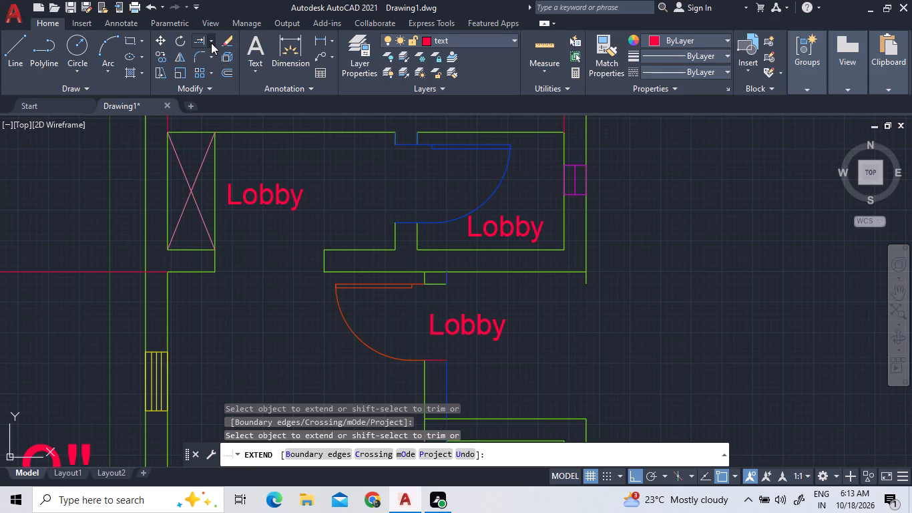
left_click(211, 43)
double_click(226, 67)
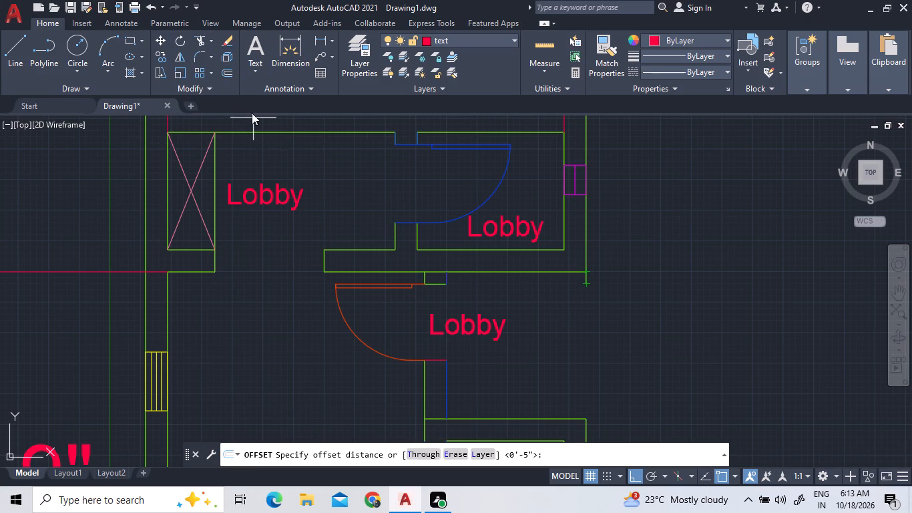
double_click(200, 36)
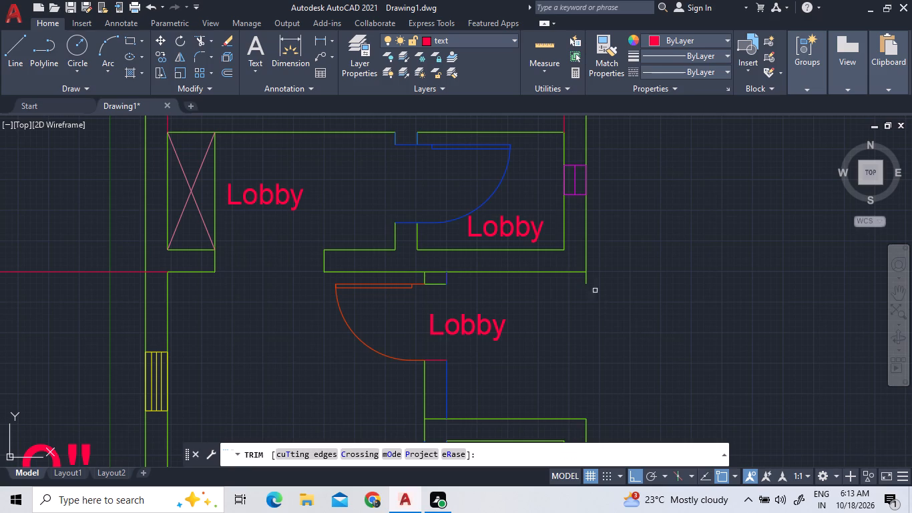
left_click(586, 275)
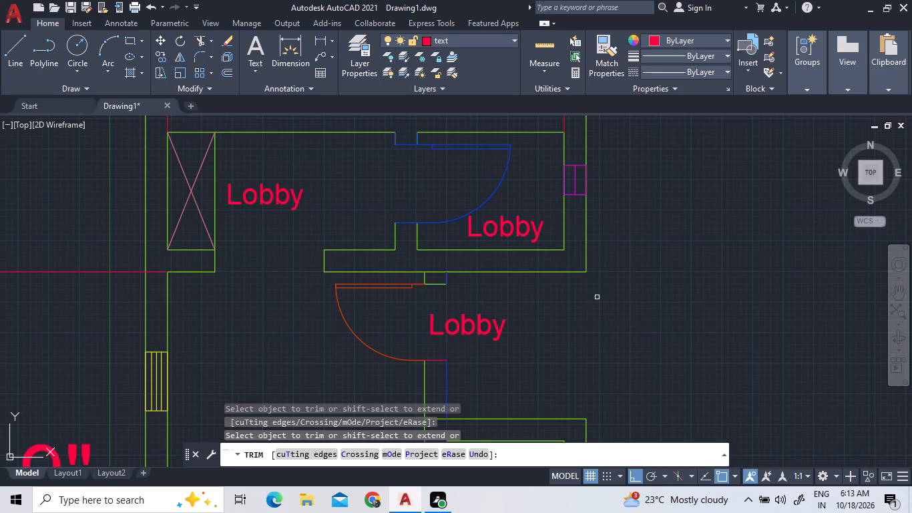
scroll(592, 306, "down", 2)
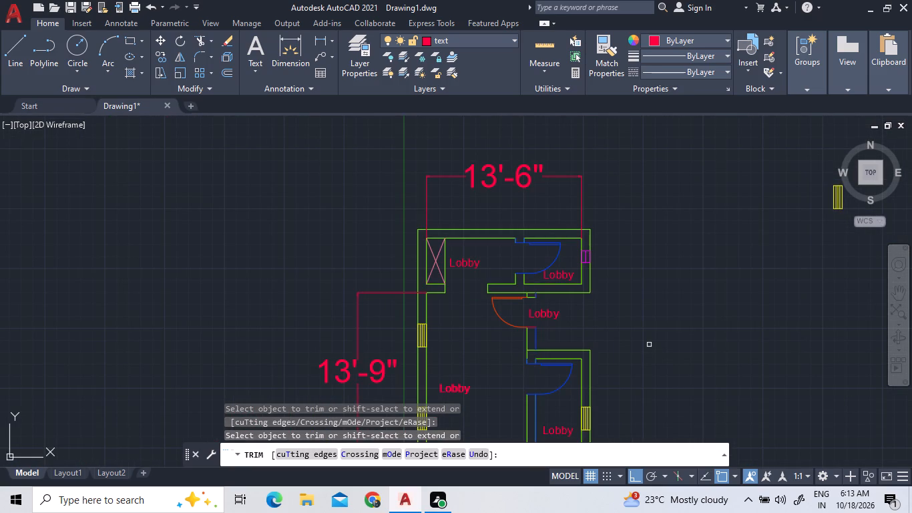
key("Escape")
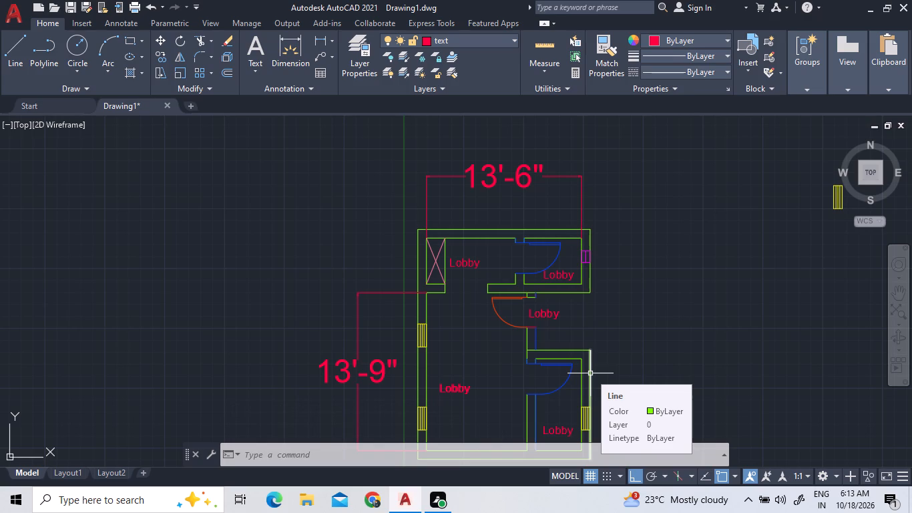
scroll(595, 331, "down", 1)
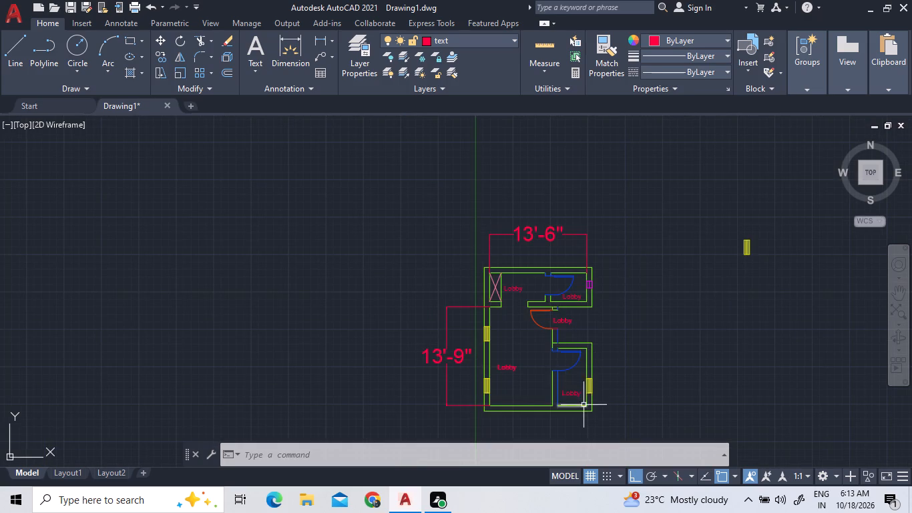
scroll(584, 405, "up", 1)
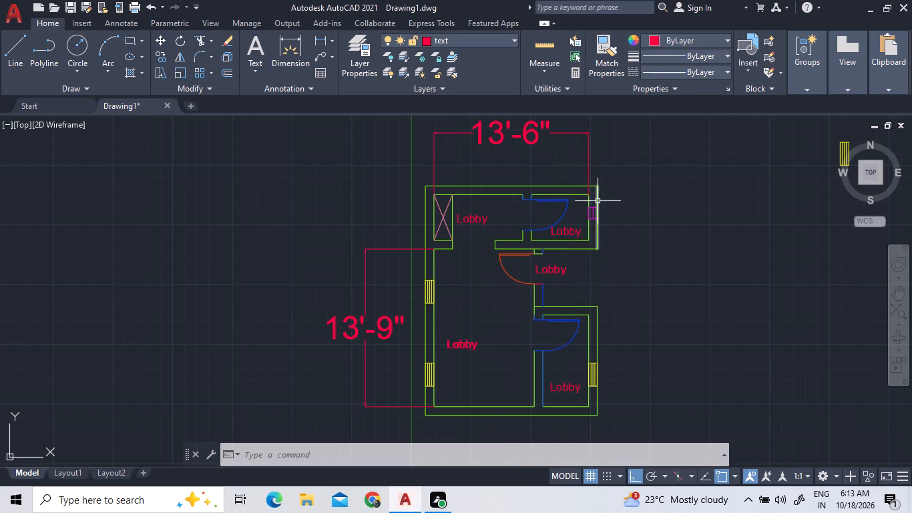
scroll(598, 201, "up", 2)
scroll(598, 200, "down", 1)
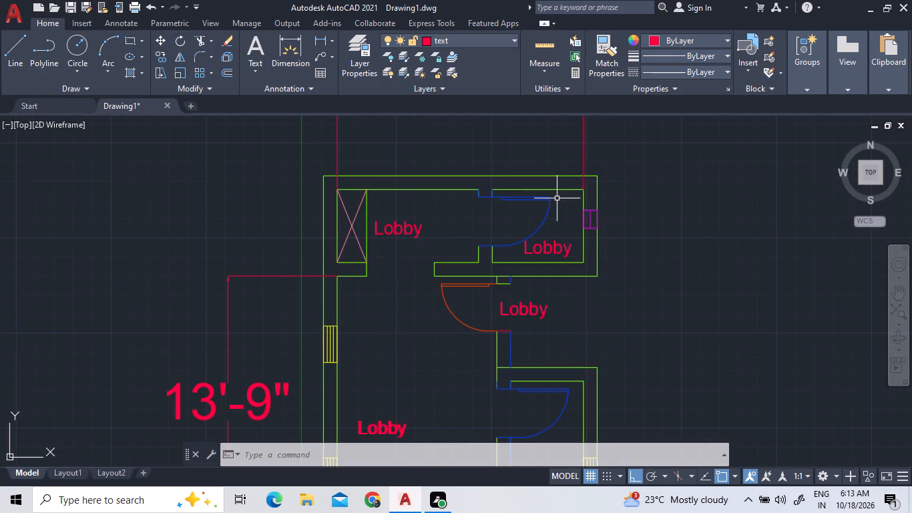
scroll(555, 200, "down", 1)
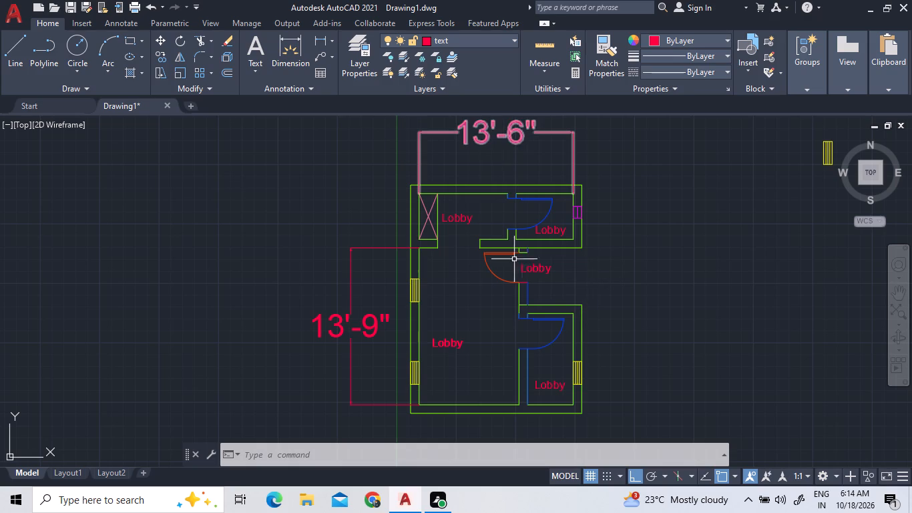
Add the text label D2 with a 5" height in the opening of the upper blue door.
left_click(256, 47)
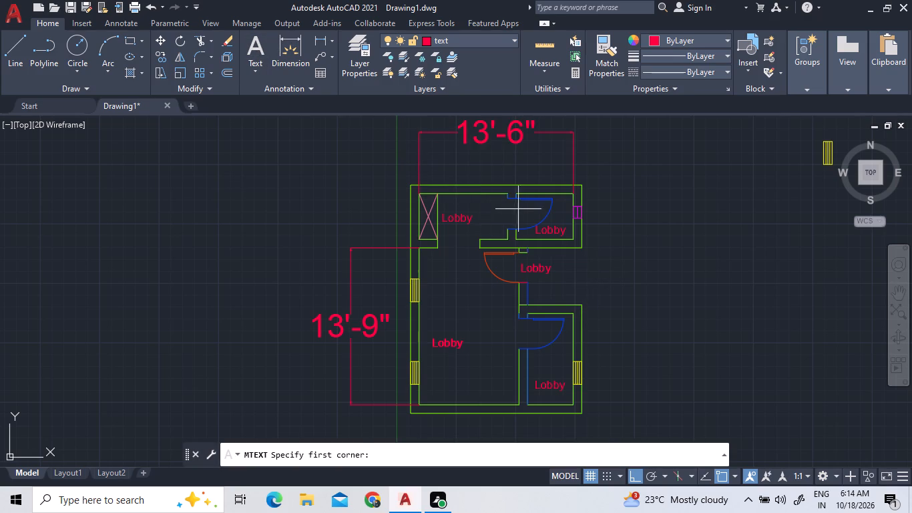
scroll(515, 214, "up", 2)
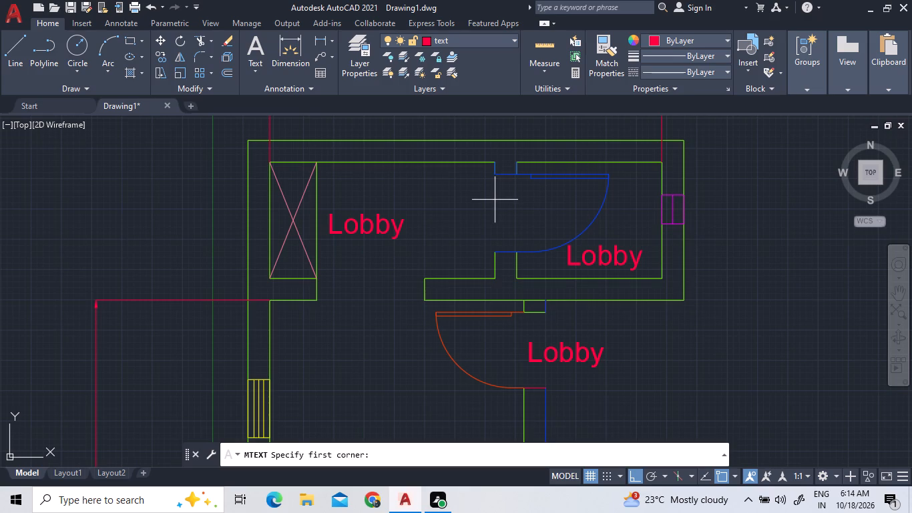
left_click(493, 198)
left_click(525, 227)
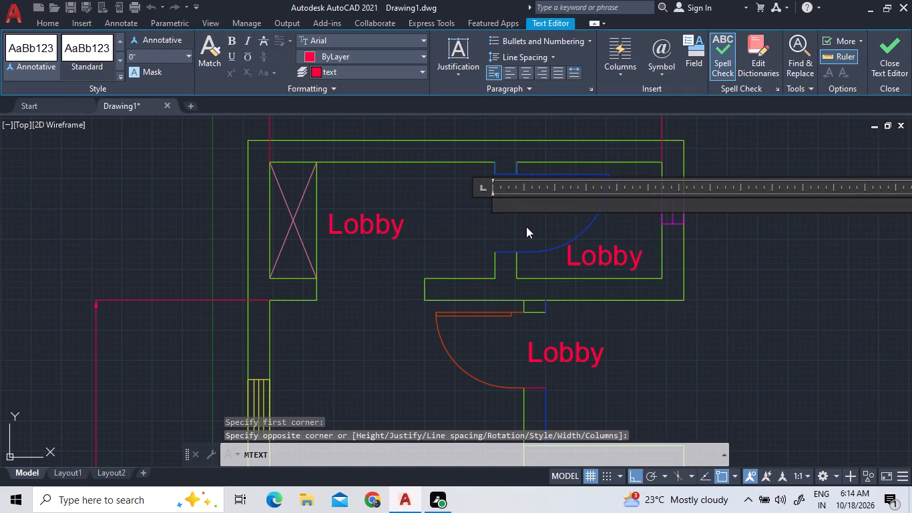
key("d")
key("BackSpace")
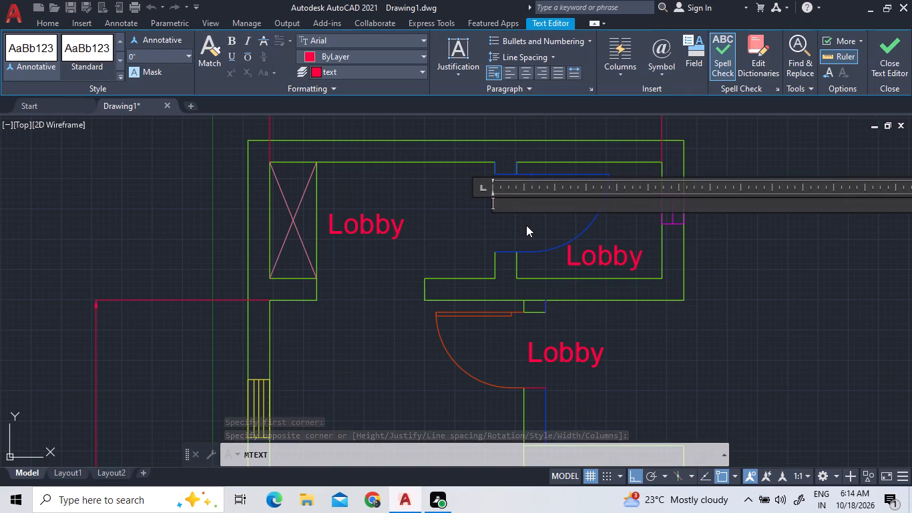
key("d")
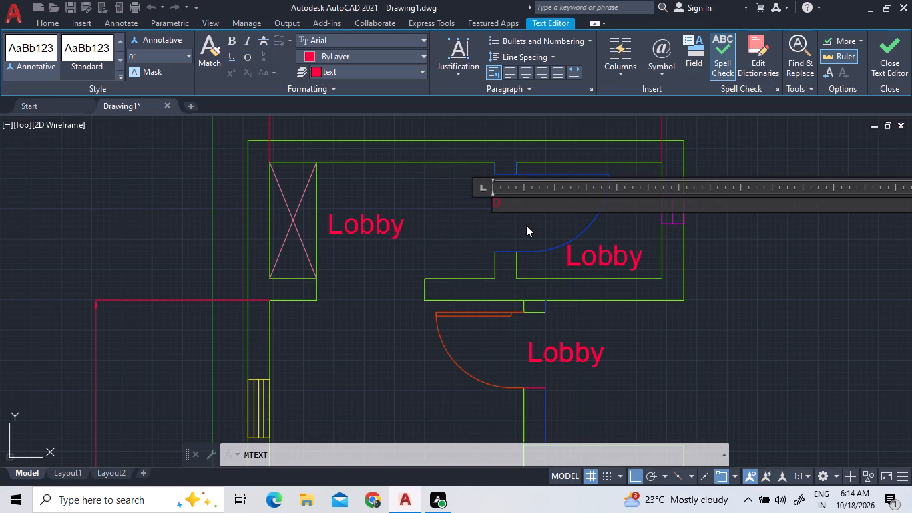
key("2")
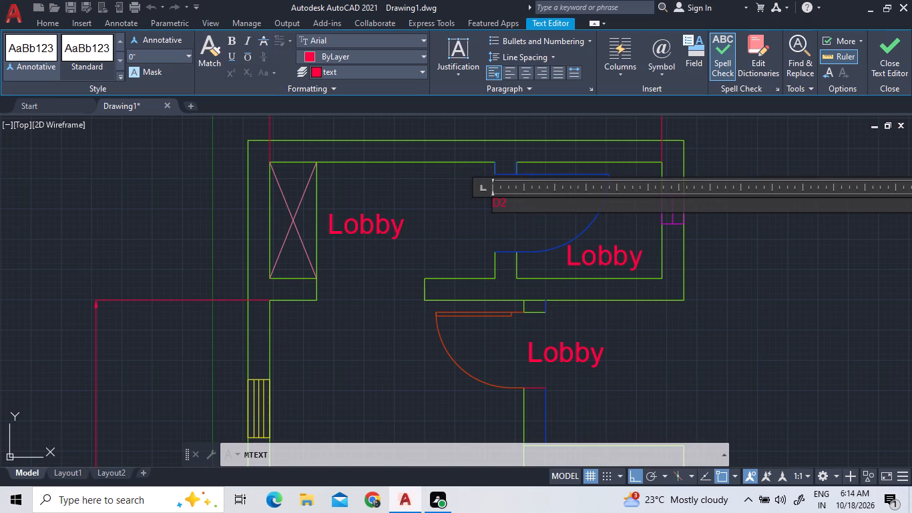
double_click(522, 208)
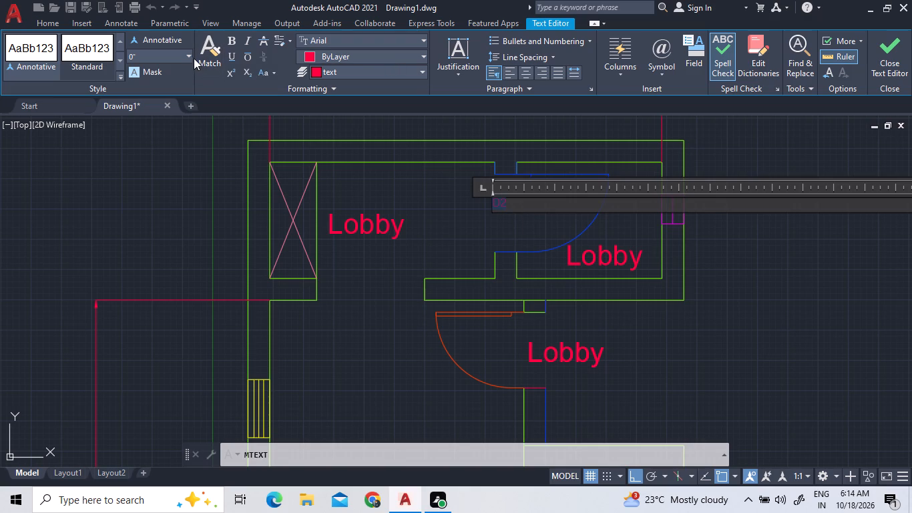
double_click(192, 57)
double_click(188, 56)
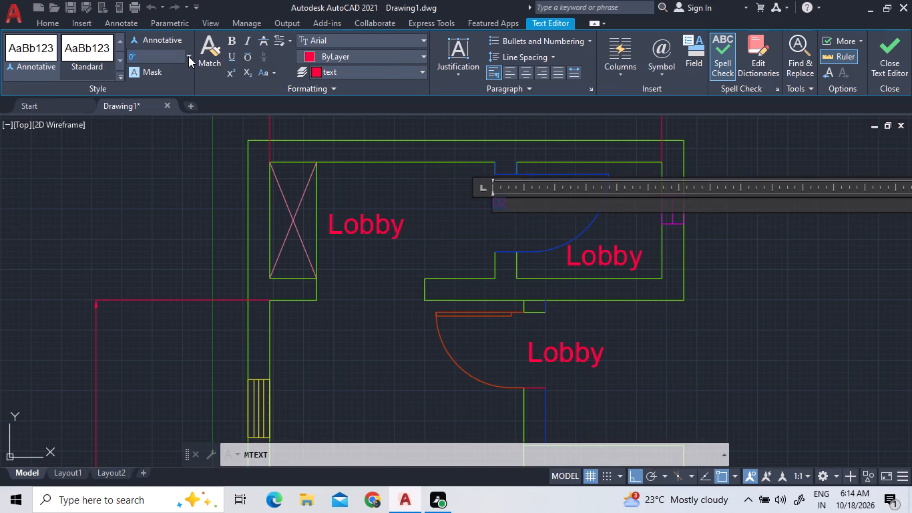
left_click(188, 56)
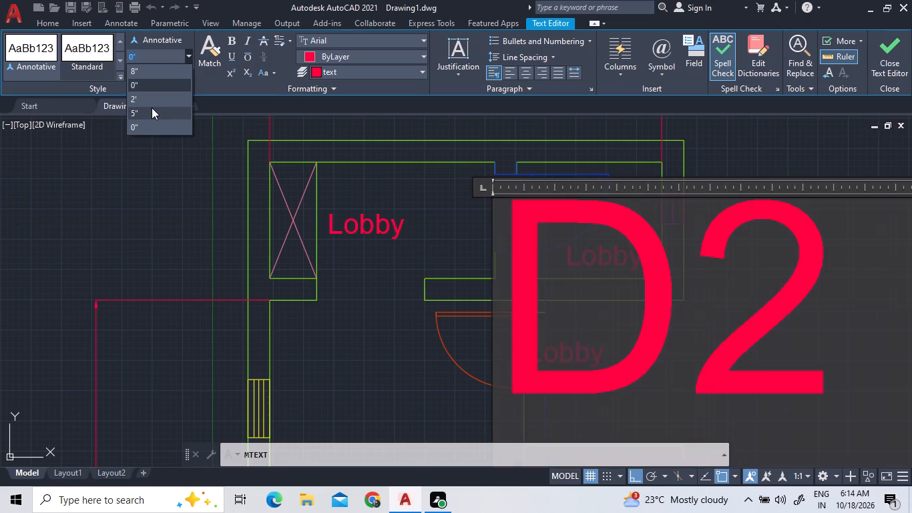
left_click(151, 108)
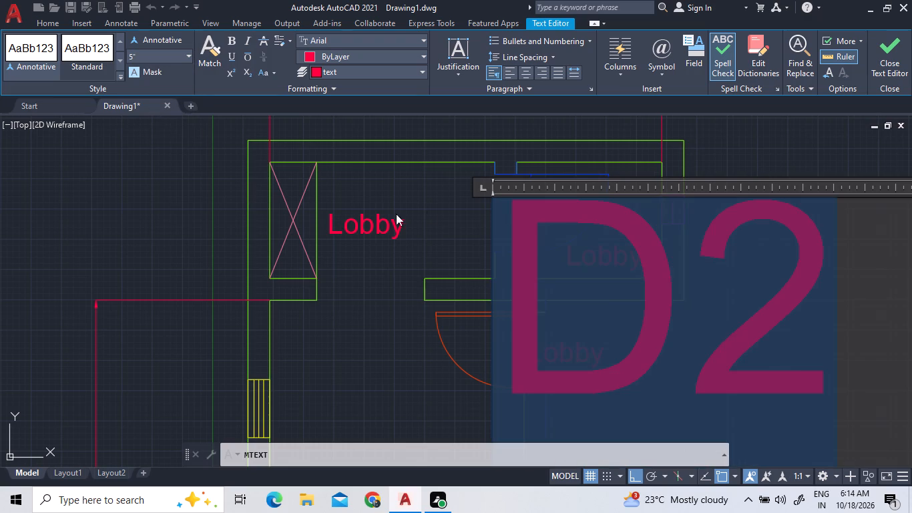
left_click(427, 208)
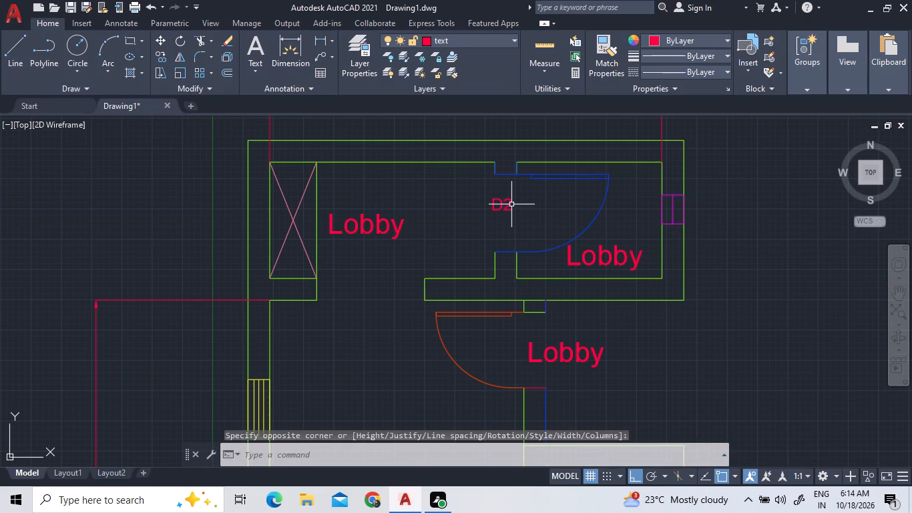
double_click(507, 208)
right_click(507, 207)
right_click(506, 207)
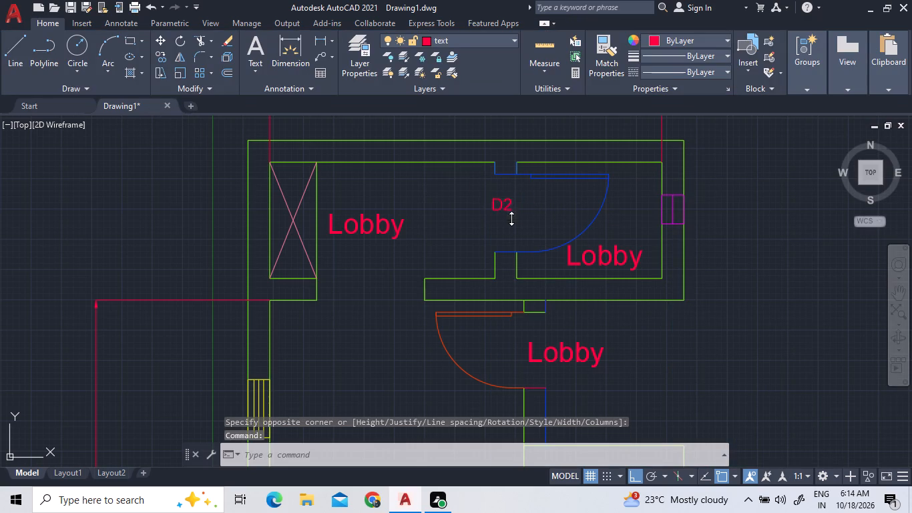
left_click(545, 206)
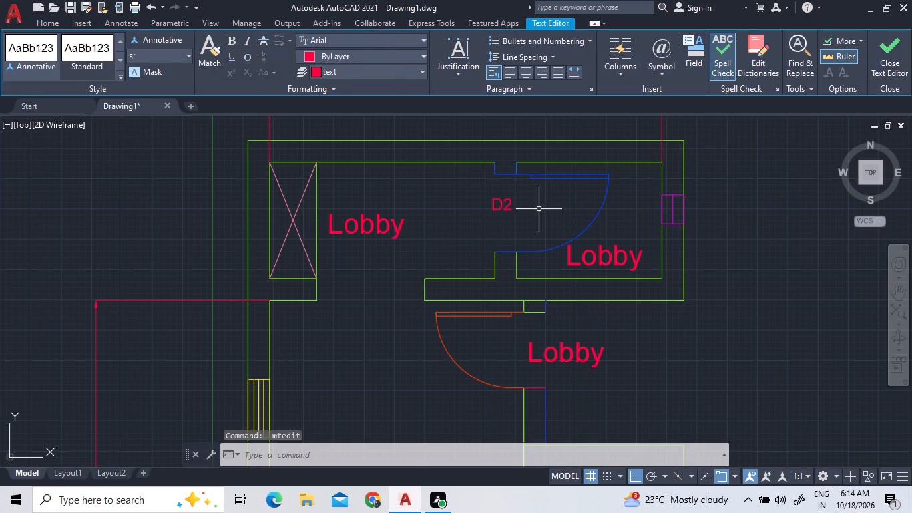
Copy the D2 label about 4'-11" down to the orange door and about 6'-11" across to the magenta window.
left_click(502, 210)
right_click(477, 201)
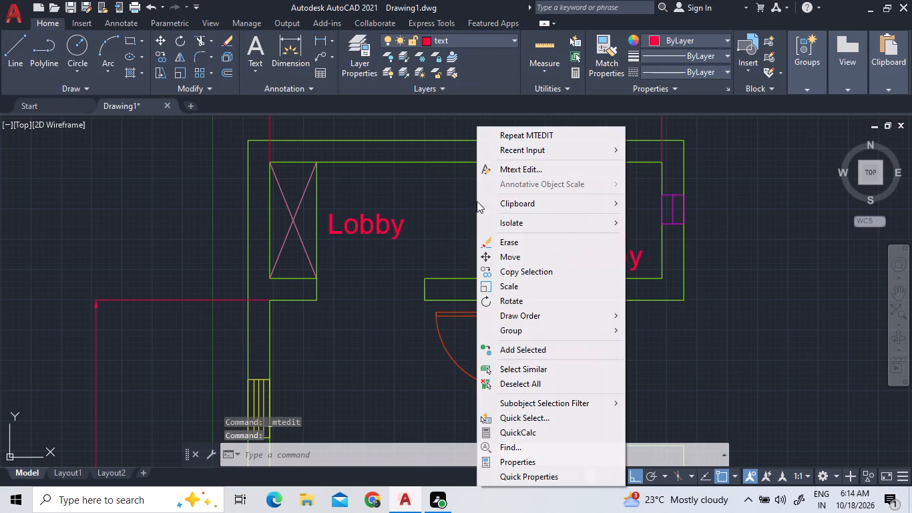
left_click(524, 277)
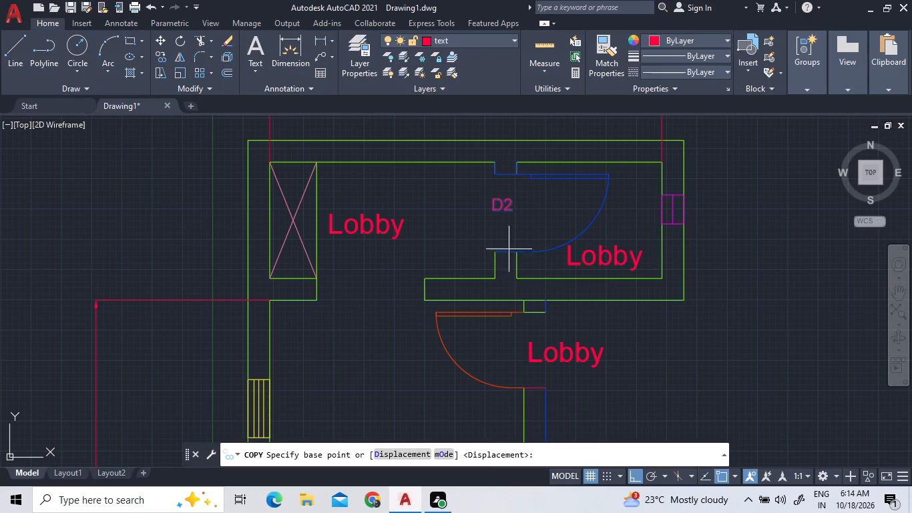
left_click(497, 224)
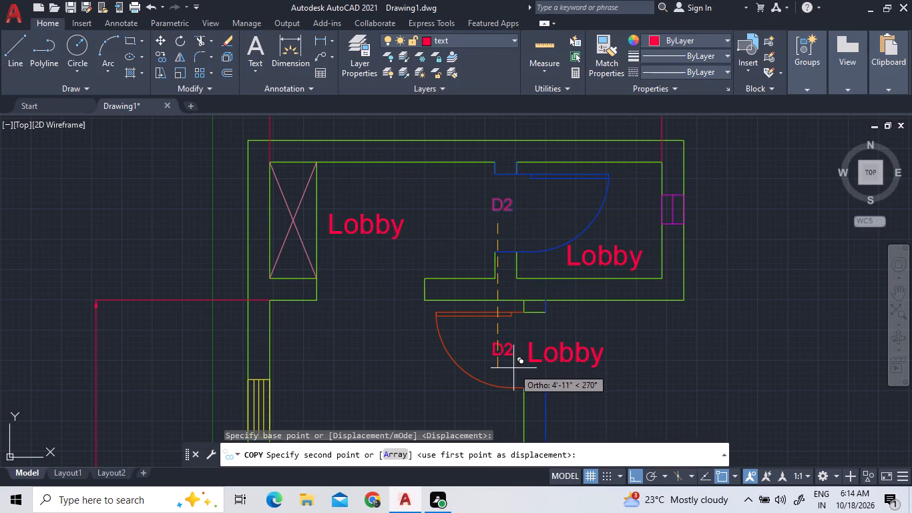
left_click(513, 368)
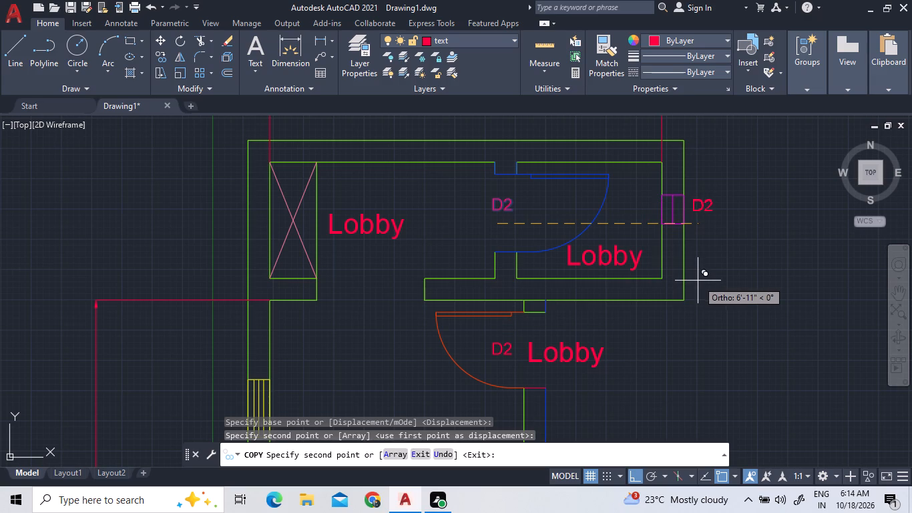
triple_click(698, 281)
With Ortho off, place further D2 copies outside the two left-wall yellow windows and the lower right-wall yellow window.
scroll(246, 289, "down", 3)
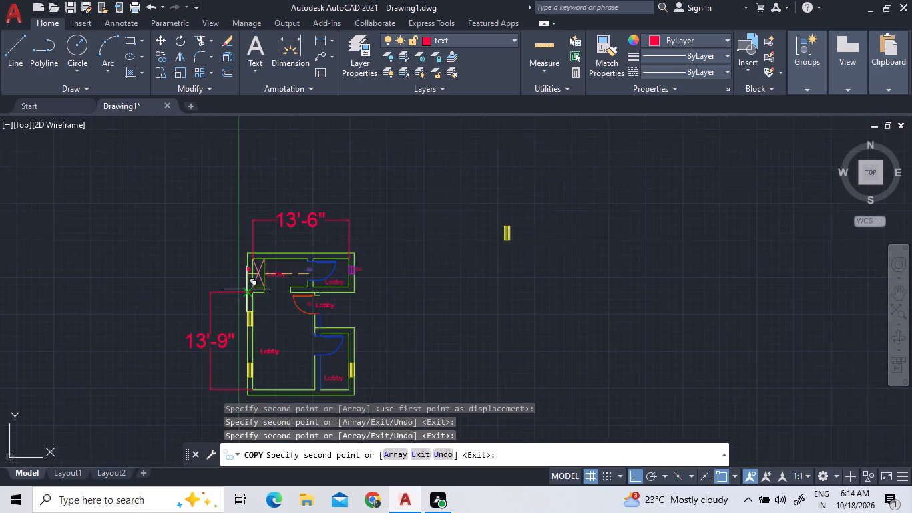
key("F8")
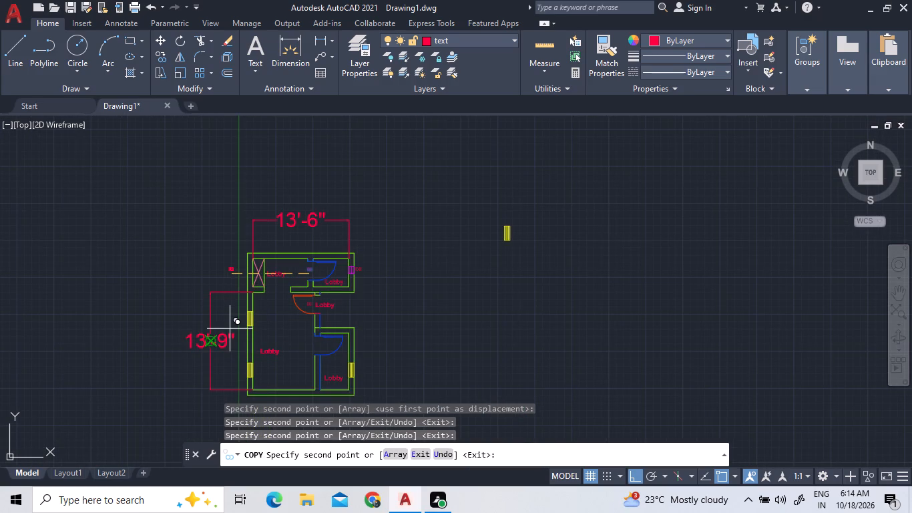
scroll(239, 324, "up", 4)
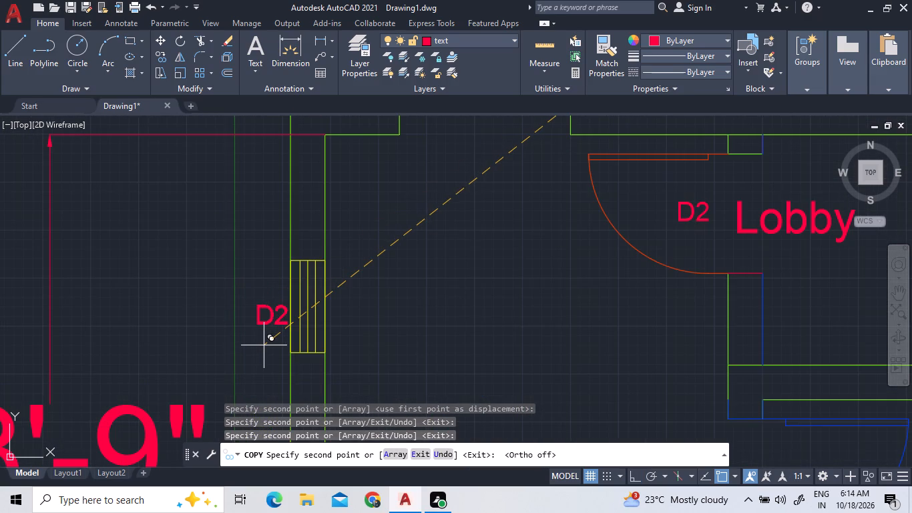
left_click(264, 345)
scroll(278, 294, "down", 5)
scroll(270, 364, "up", 5)
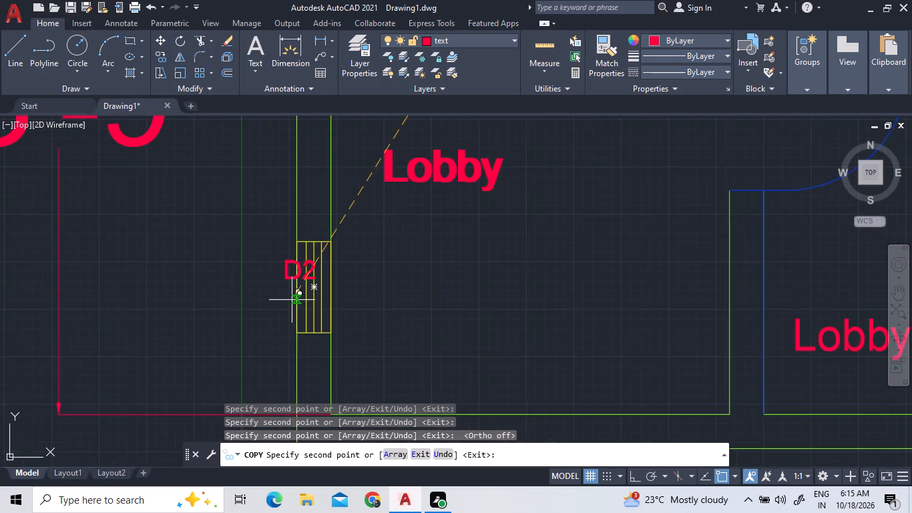
scroll(291, 300, "up", 2)
left_click(238, 322)
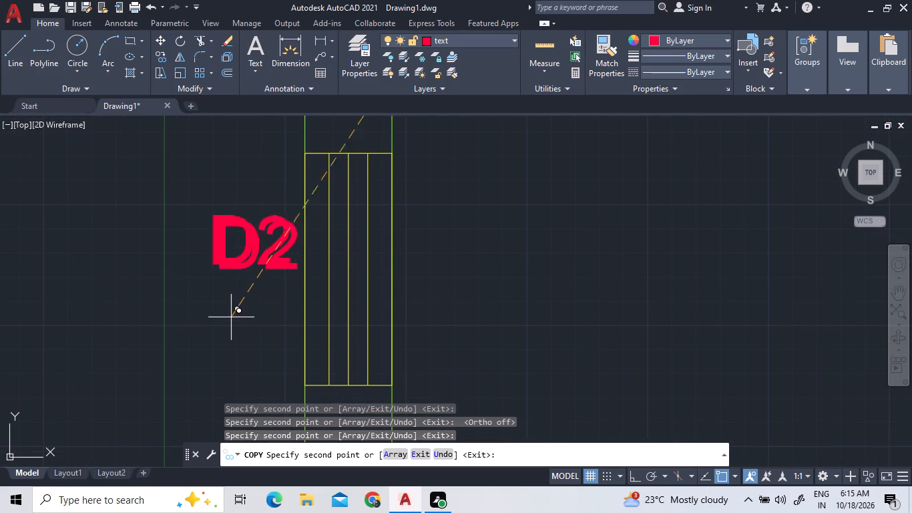
scroll(220, 313, "down", 5)
scroll(451, 311, "up", 2)
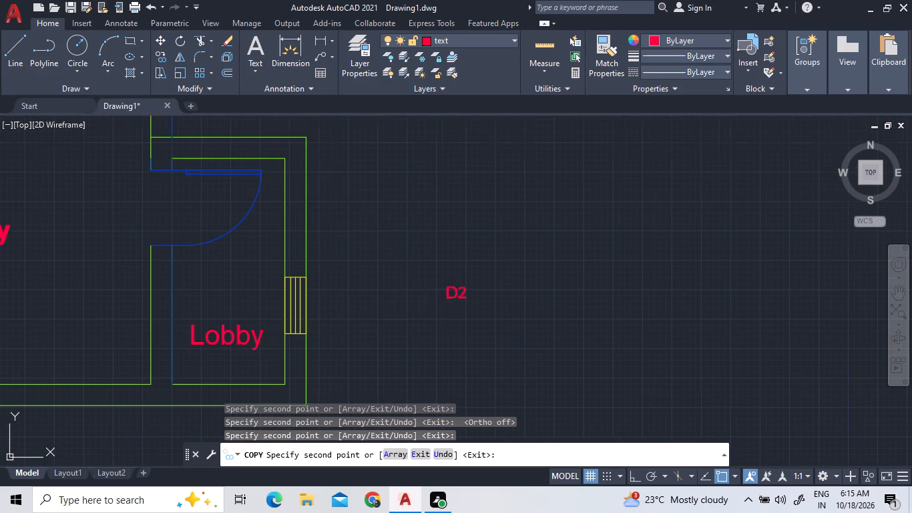
scroll(317, 329, "up", 2)
left_click(307, 321)
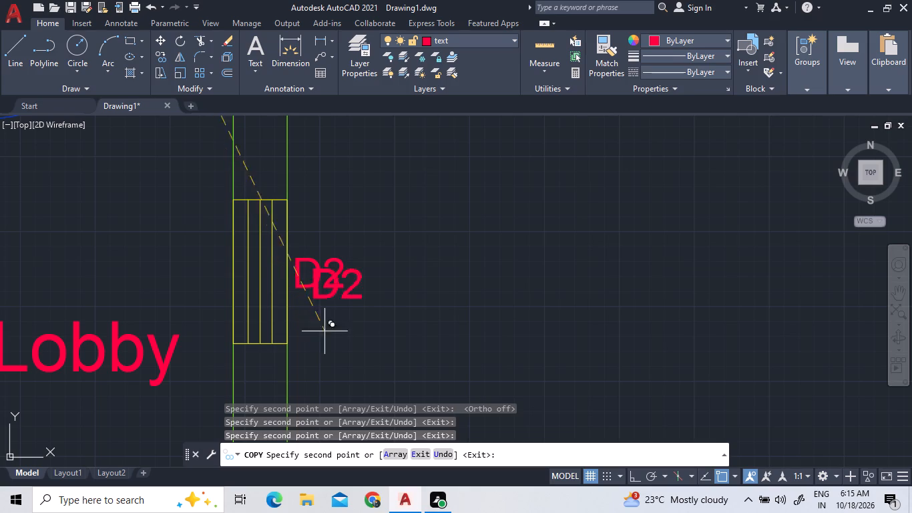
scroll(415, 347, "down", 3)
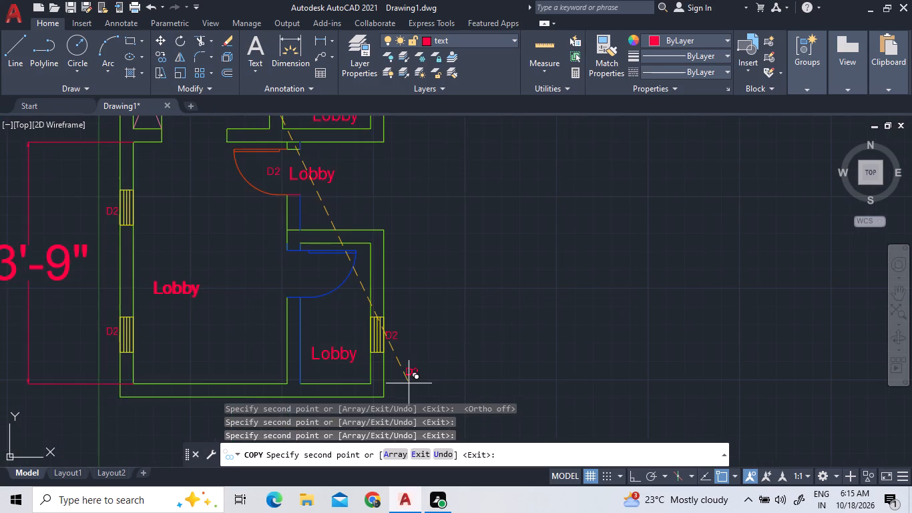
scroll(409, 383, "down", 2)
key("Escape")
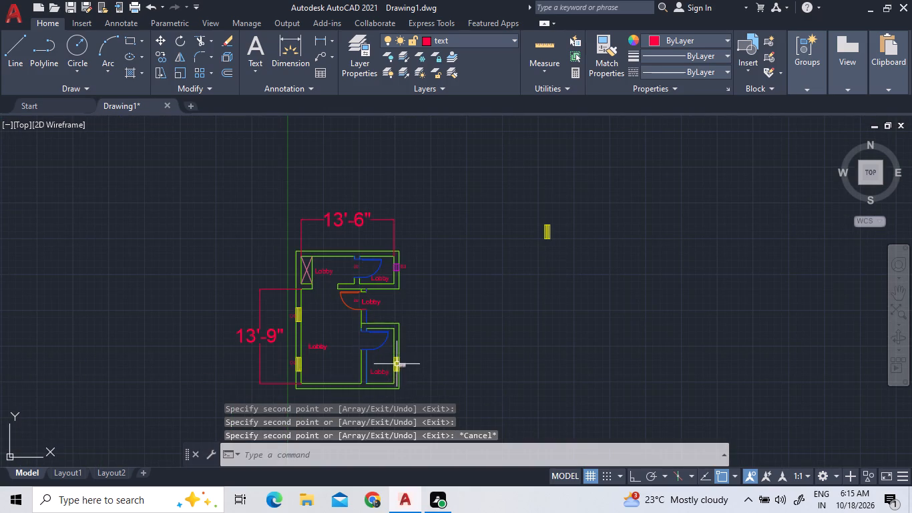
Change the label beside the lower right-wall yellow window to W1.
scroll(397, 364, "up", 4)
triple_click(419, 377)
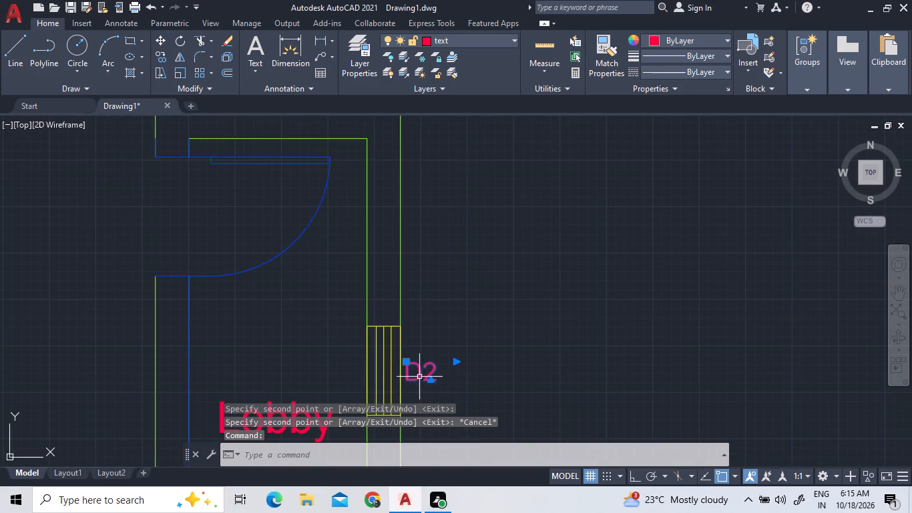
double_click(419, 376)
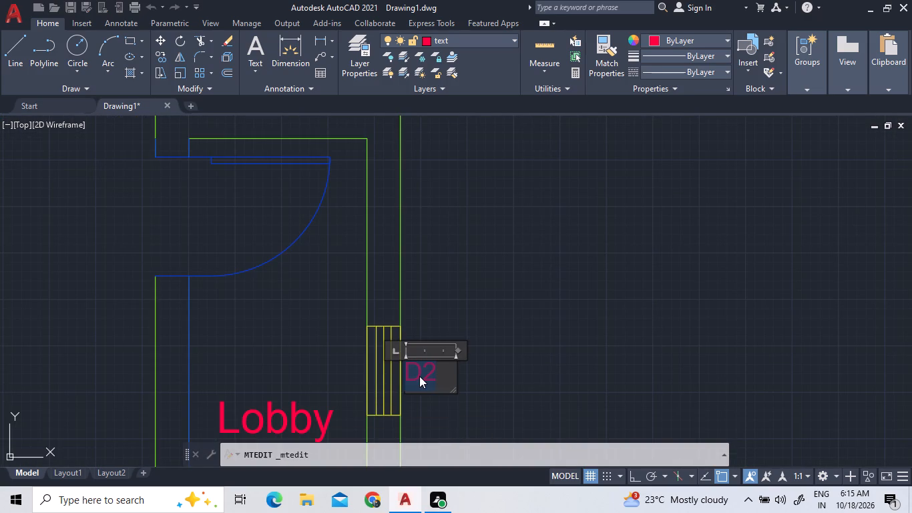
key("w")
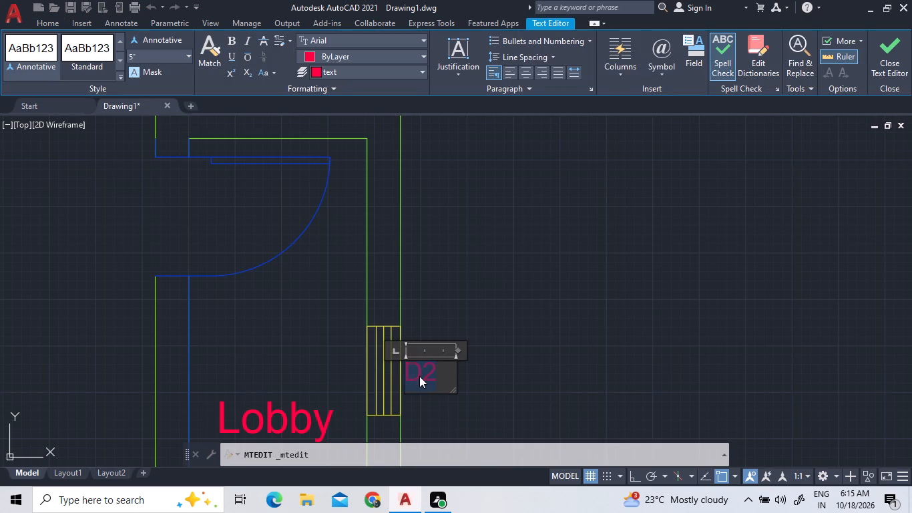
key("1")
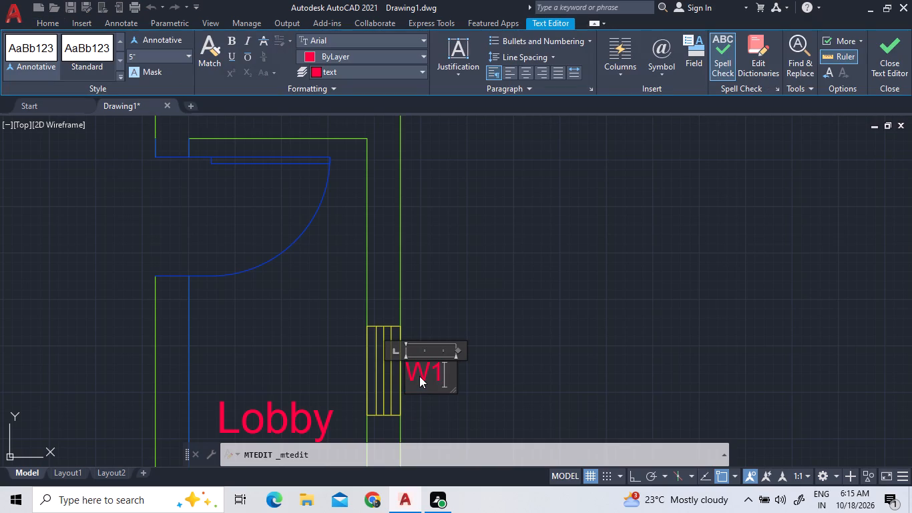
left_click(453, 312)
Copy the D2 label from the orange door into the opening of the lower blue door.
scroll(475, 356, "down", 3)
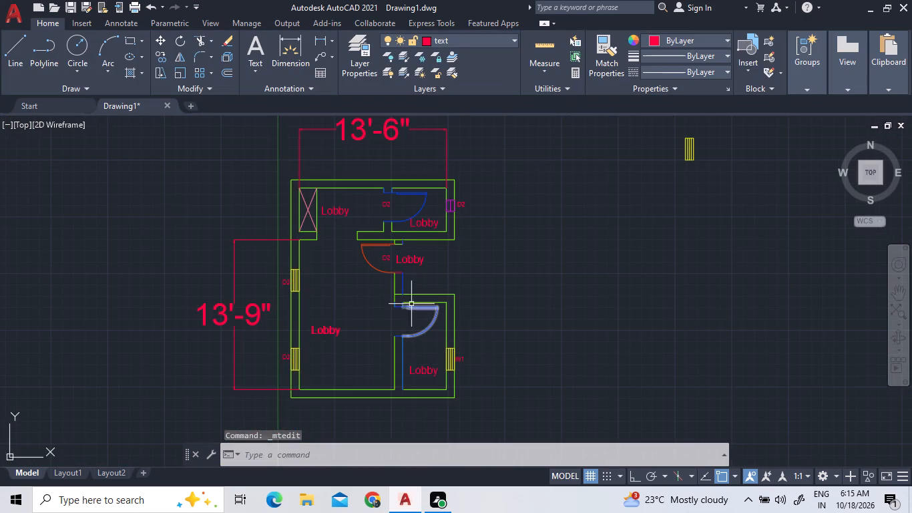
scroll(387, 250, "up", 1)
left_click(387, 262)
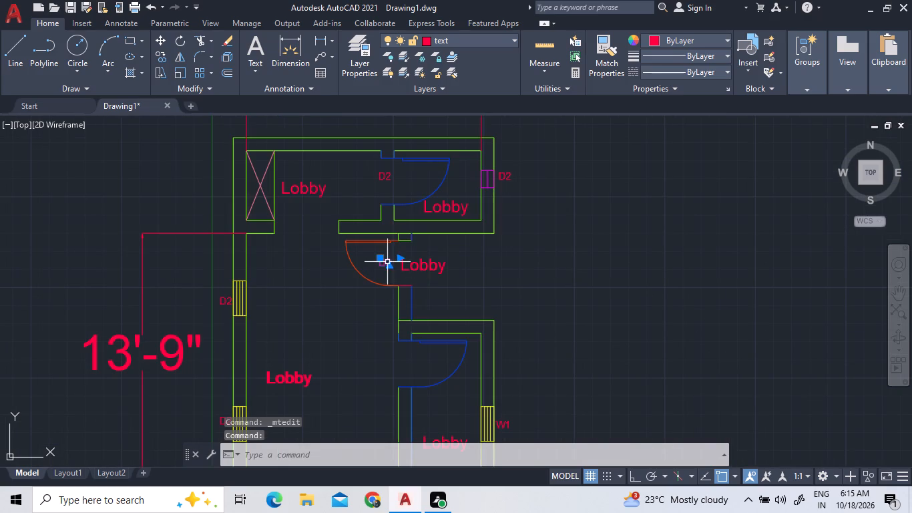
right_click(387, 263)
left_click(418, 265)
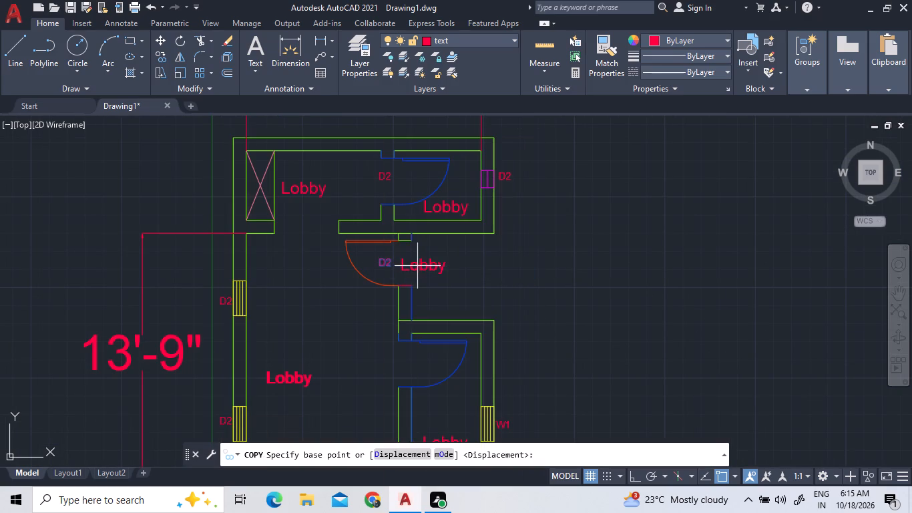
double_click(387, 264)
scroll(405, 368, "up", 3)
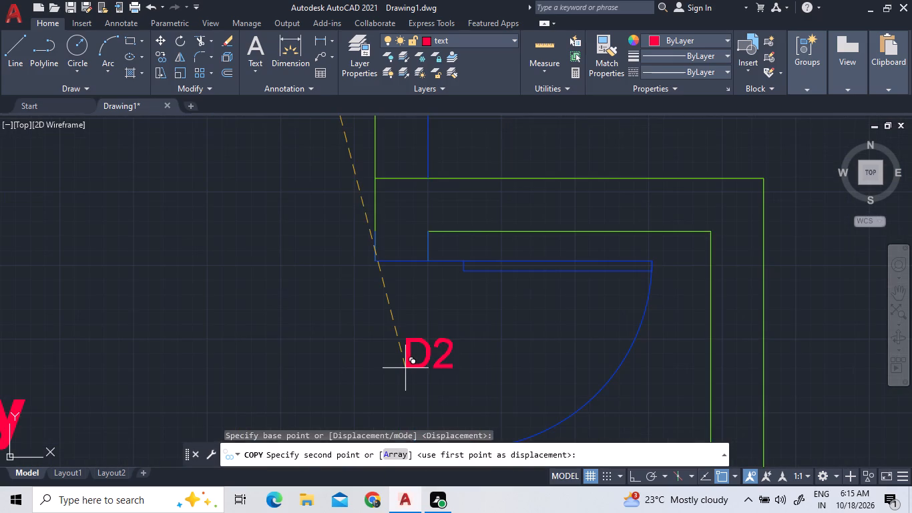
double_click(376, 381)
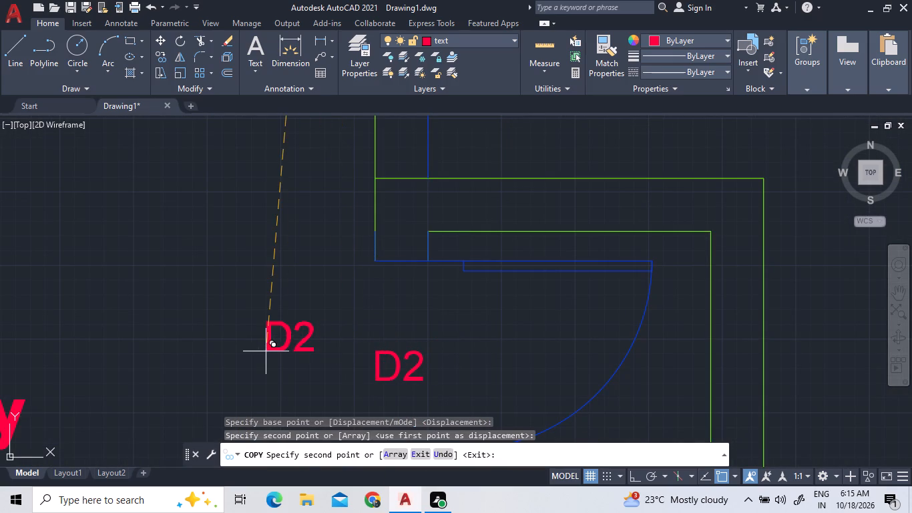
key("Escape")
scroll(339, 377, "down", 3)
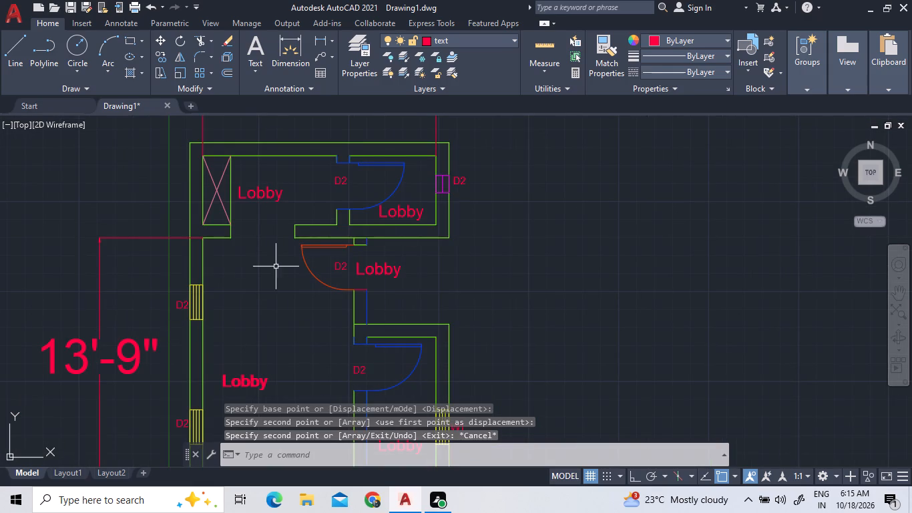
Change the label at the orange door to D1.
scroll(326, 265, "up", 1)
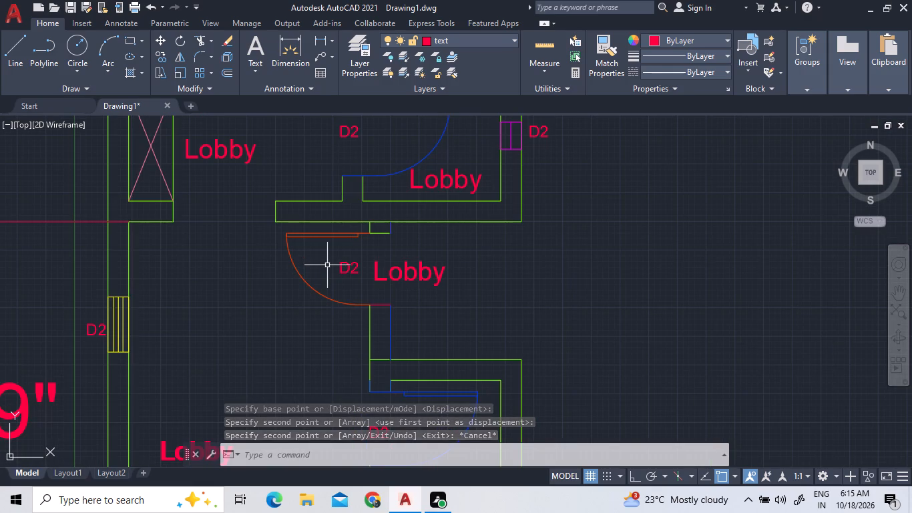
scroll(327, 265, "up", 2)
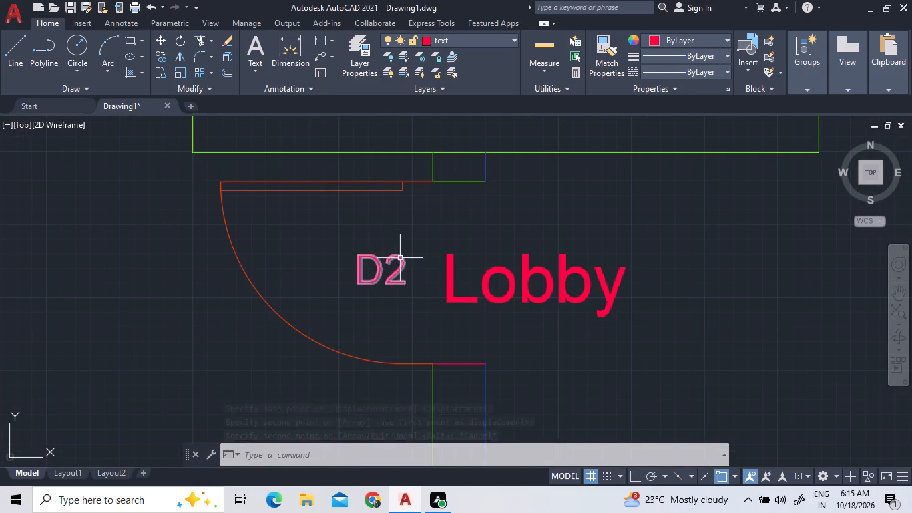
triple_click(395, 260)
double_click(395, 260)
left_click(396, 258)
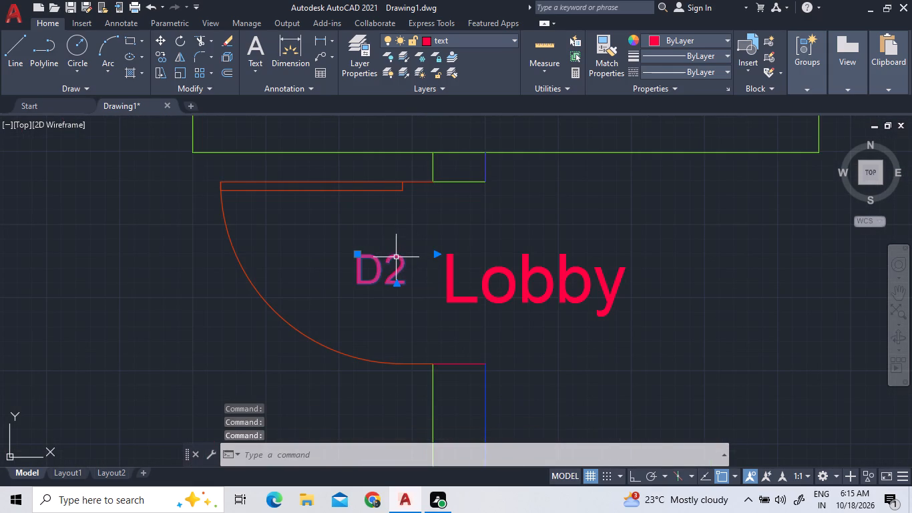
left_click(396, 257)
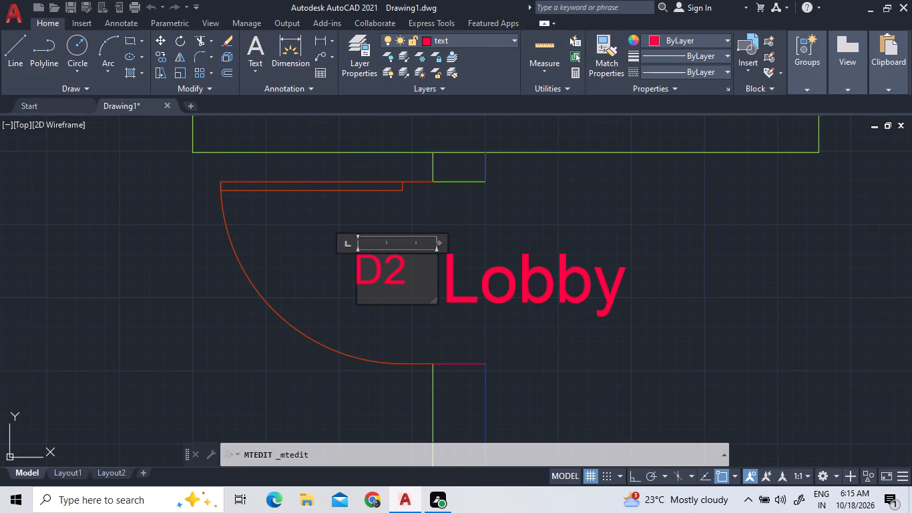
key("BackSpace")
key("1")
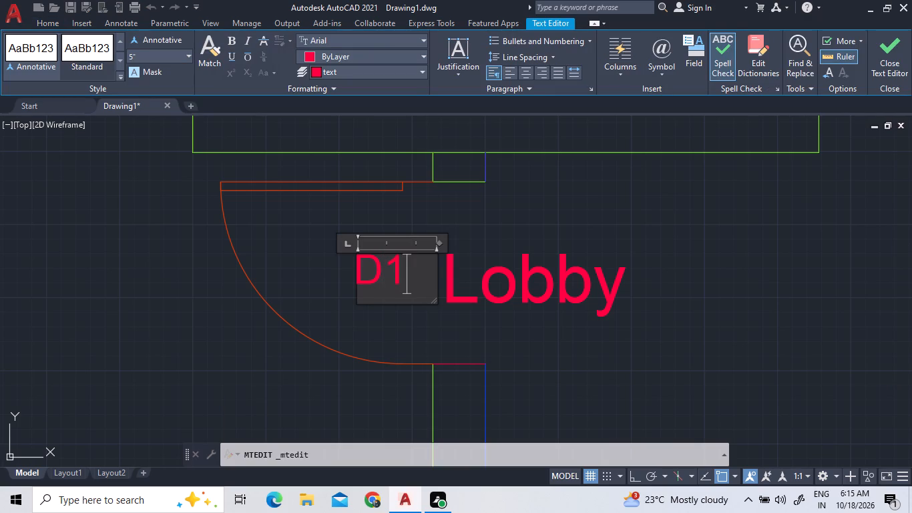
left_click(433, 329)
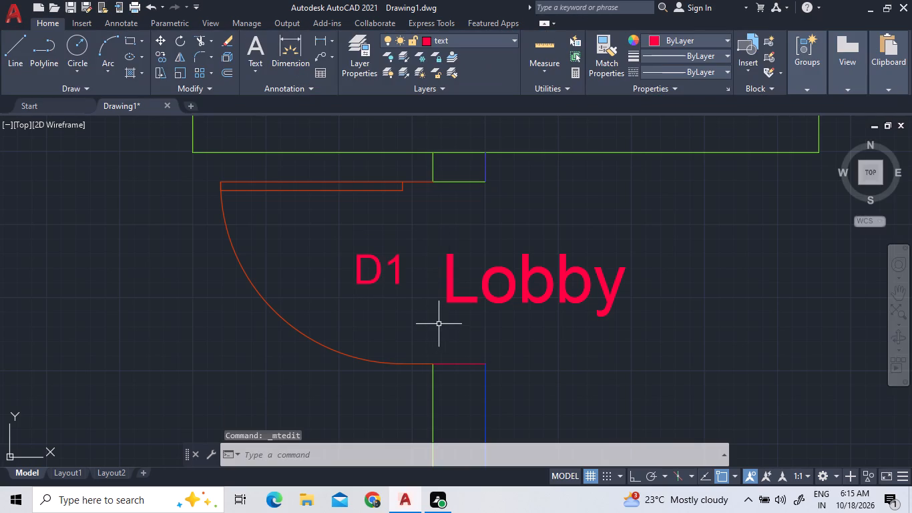
Change the label outside the magenta window to V.
scroll(425, 299, "down", 3)
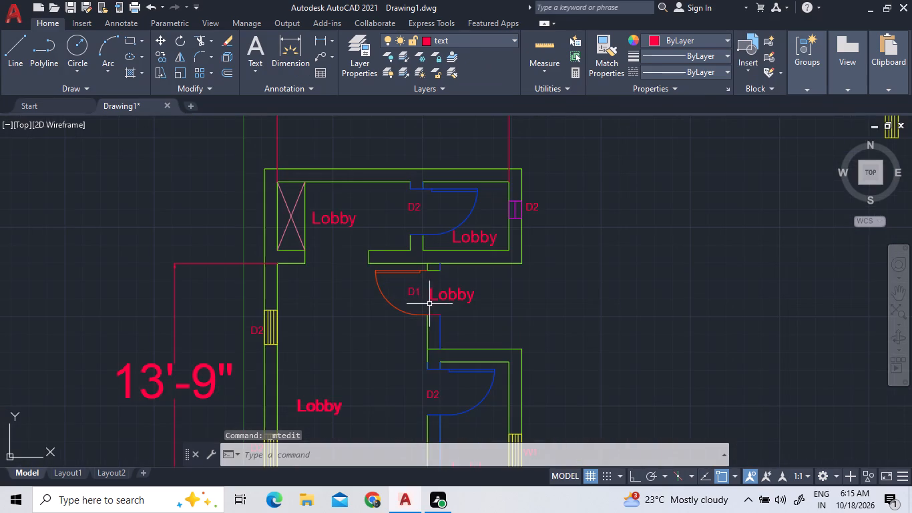
scroll(530, 209, "up", 3)
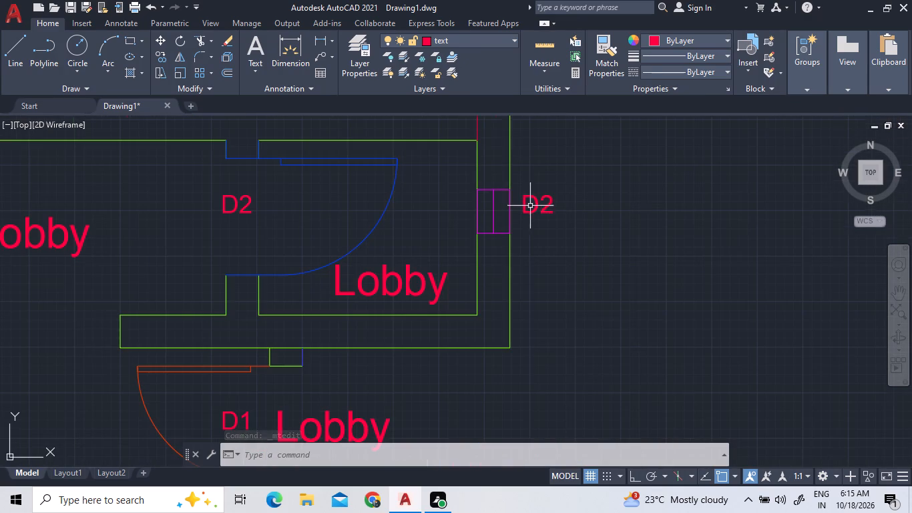
left_click(531, 199)
triple_click(530, 198)
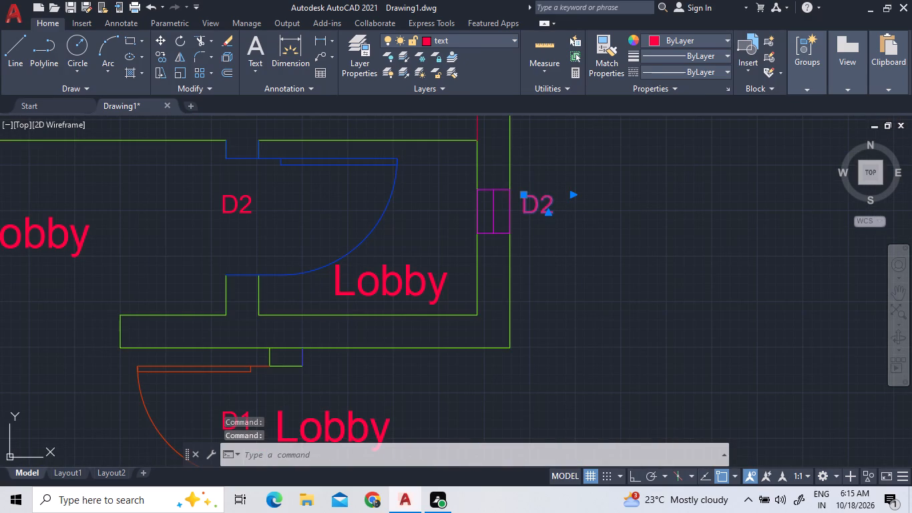
left_click(530, 198)
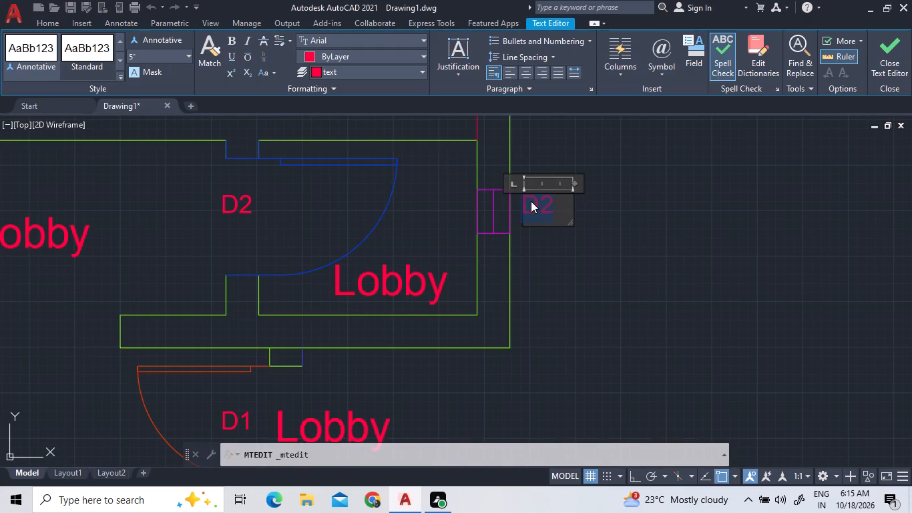
key("v")
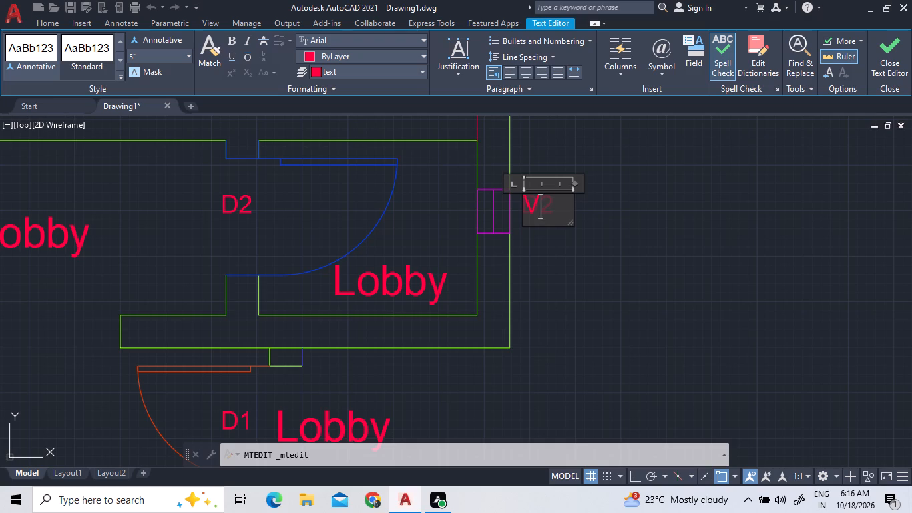
double_click(564, 256)
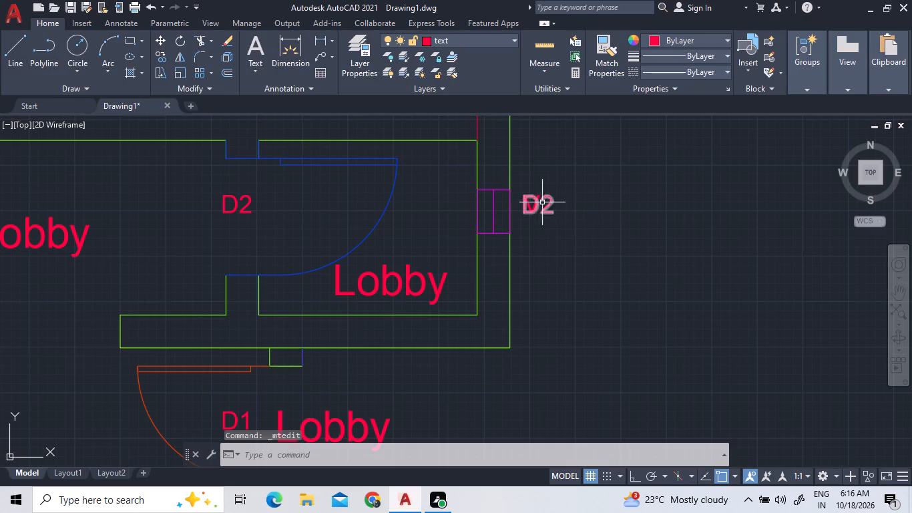
Delete the duplicate D2 label overlapping the V label outside the magenta window.
left_click(545, 206)
key("Delete")
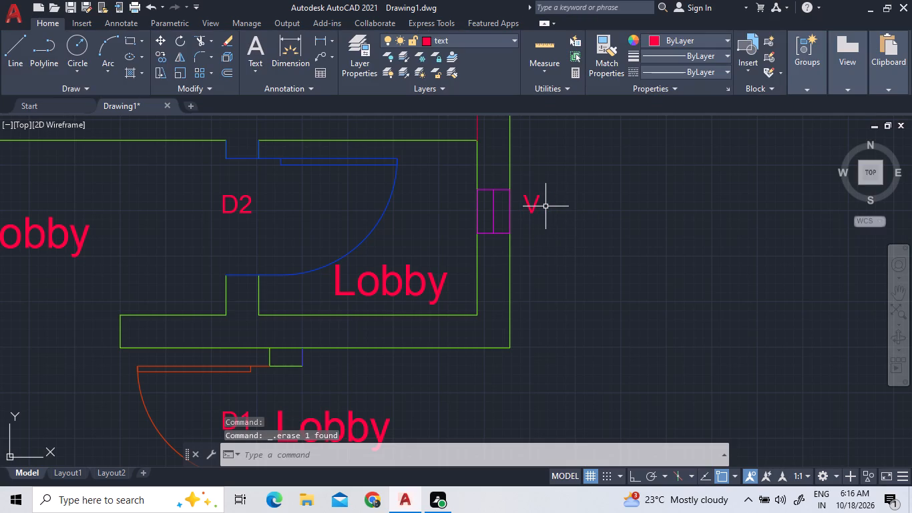
Change the label outside the upper left-wall yellow window to W2.
scroll(540, 211, "down", 2)
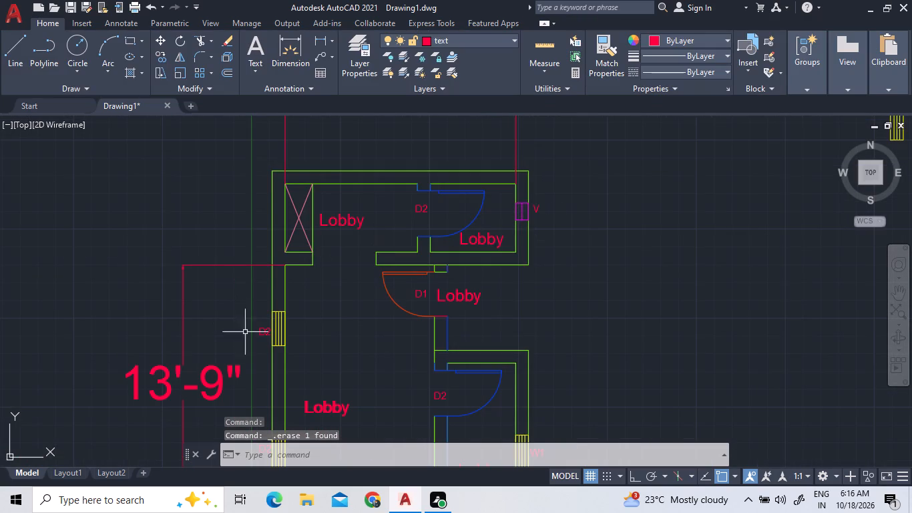
scroll(253, 333, "up", 4)
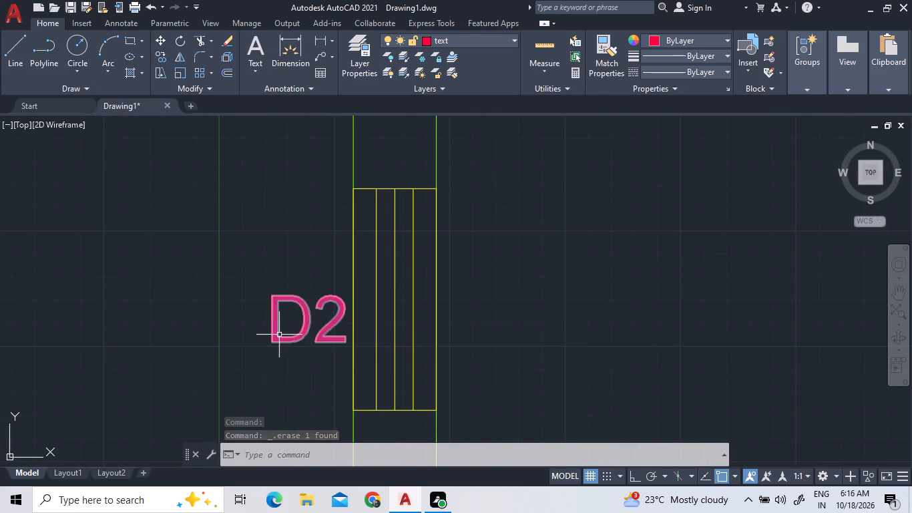
double_click(277, 337)
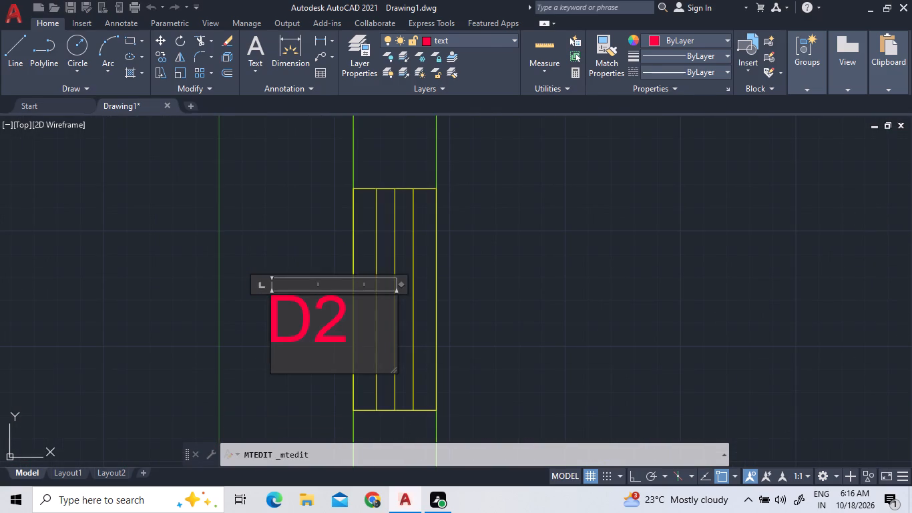
left_click(321, 321)
key("BackSpace")
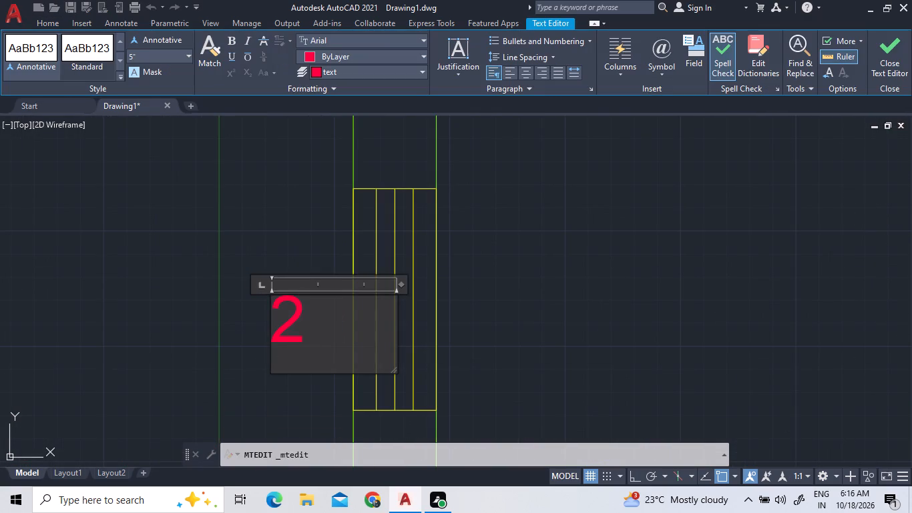
key("w")
scroll(324, 303, "down", 6)
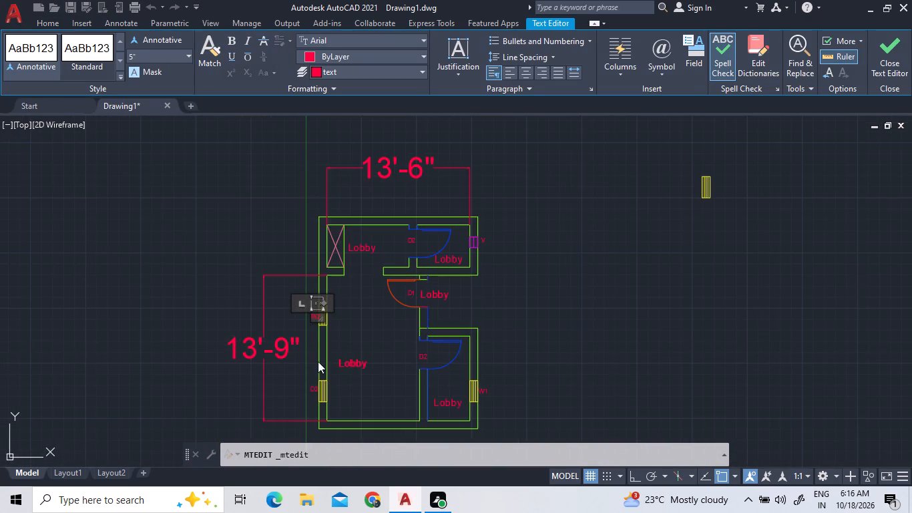
Change the label outside the lower left-wall yellow window to W1.
scroll(313, 397, "up", 5)
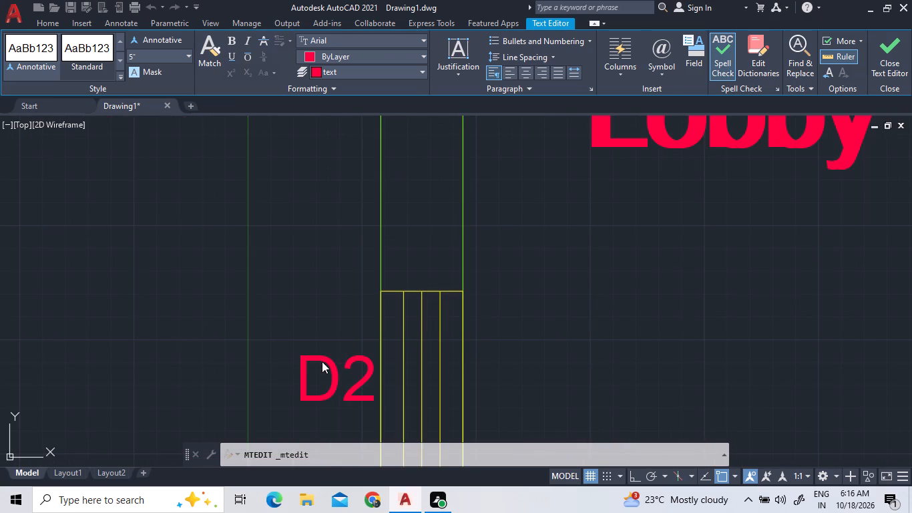
left_click(322, 361)
triple_click(310, 345)
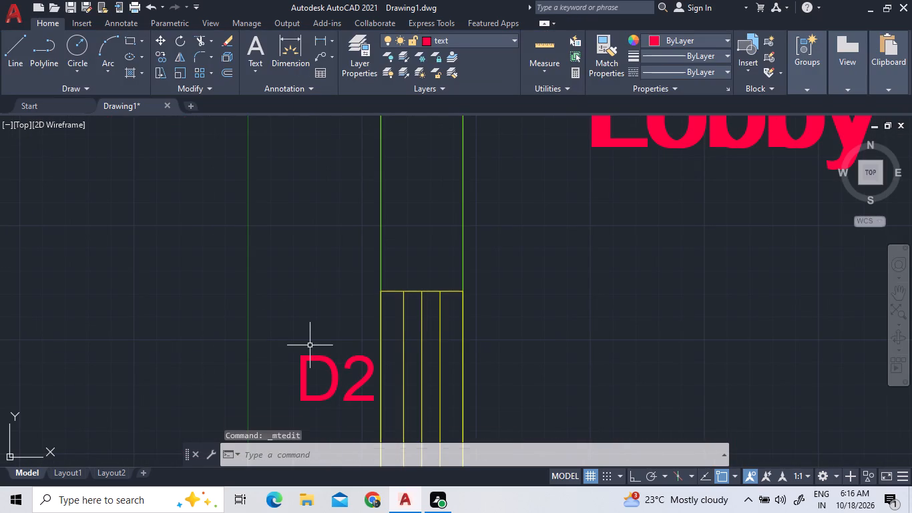
left_click(304, 377)
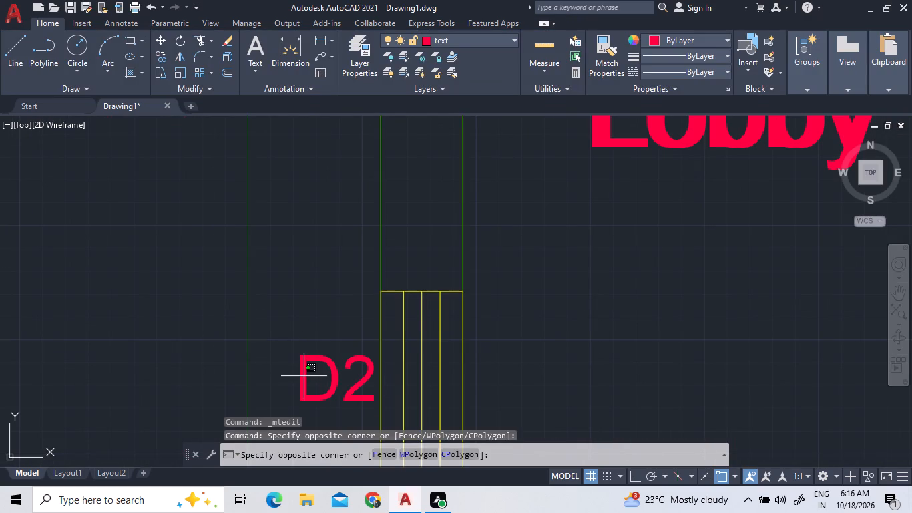
triple_click(304, 374)
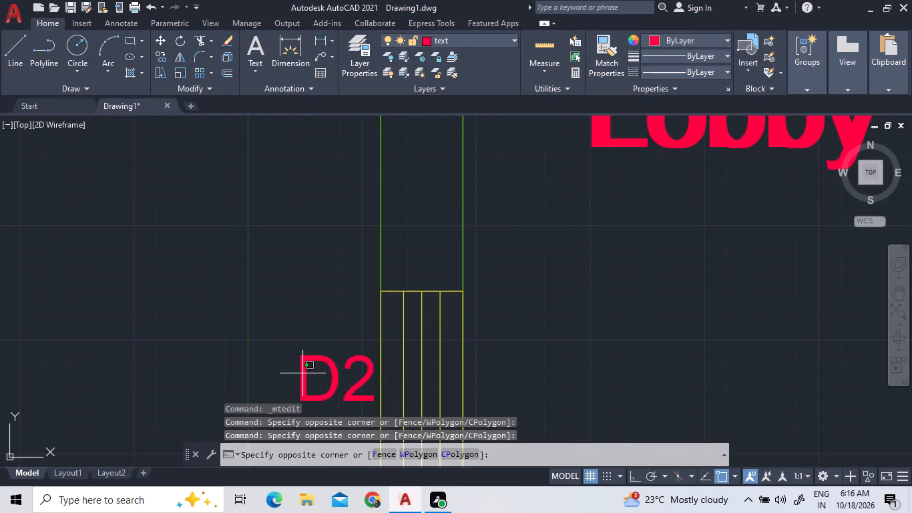
left_click(334, 382)
triple_click(336, 382)
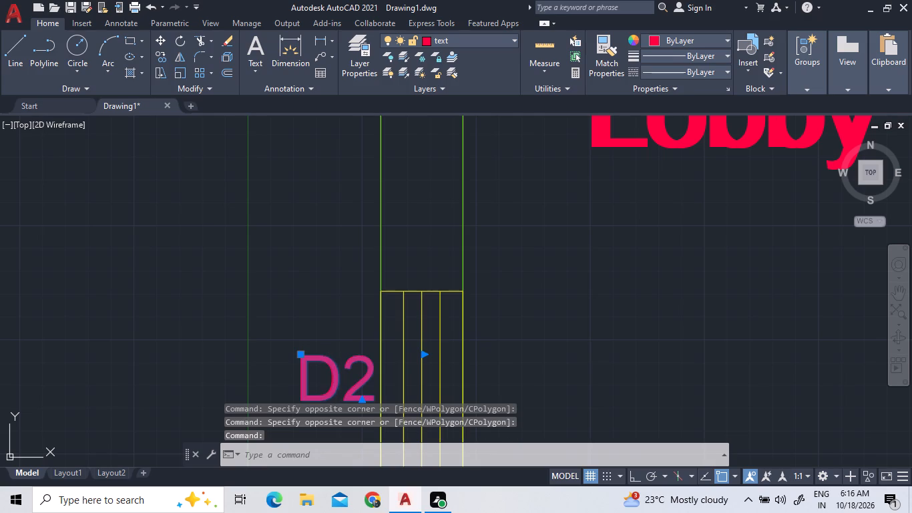
double_click(336, 381)
double_click(337, 381)
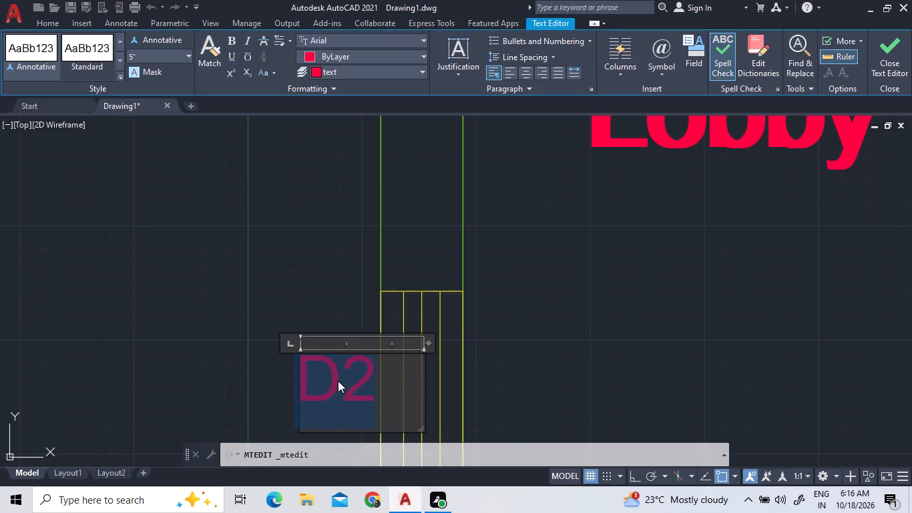
double_click(338, 381)
double_click(341, 381)
left_click(383, 388)
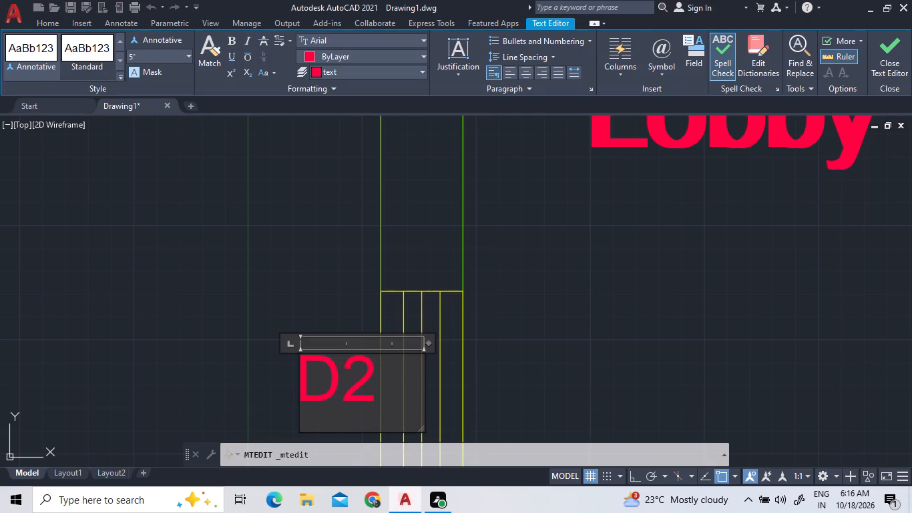
left_click(343, 382)
key("BackSpace")
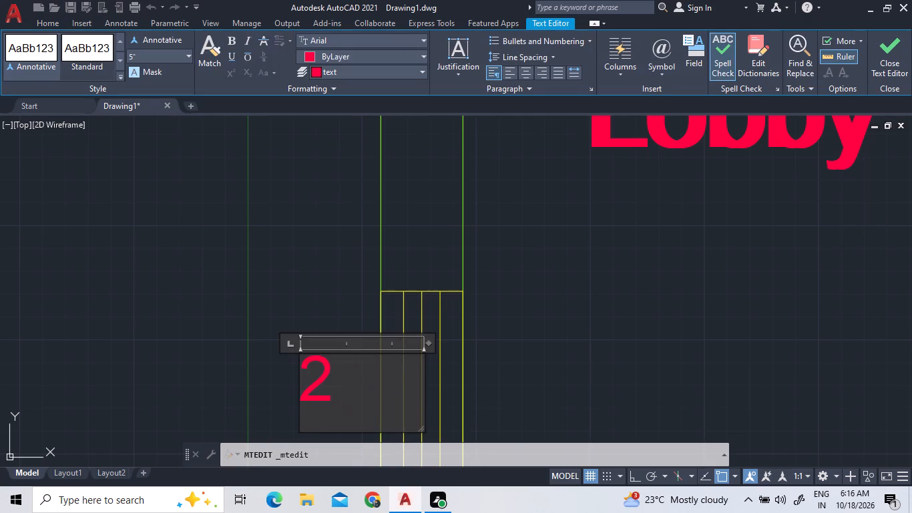
key("w")
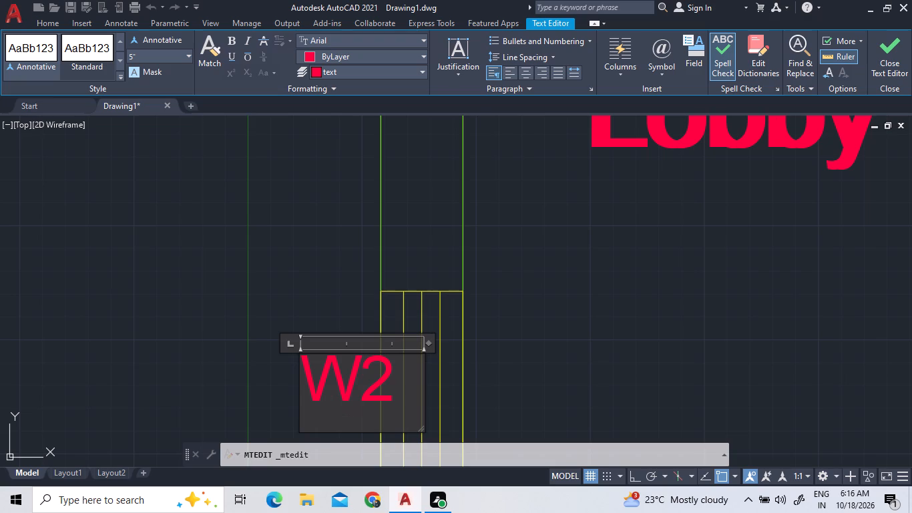
left_click(397, 376)
key("BackSpace")
key("1")
scroll(397, 377, "down", 4)
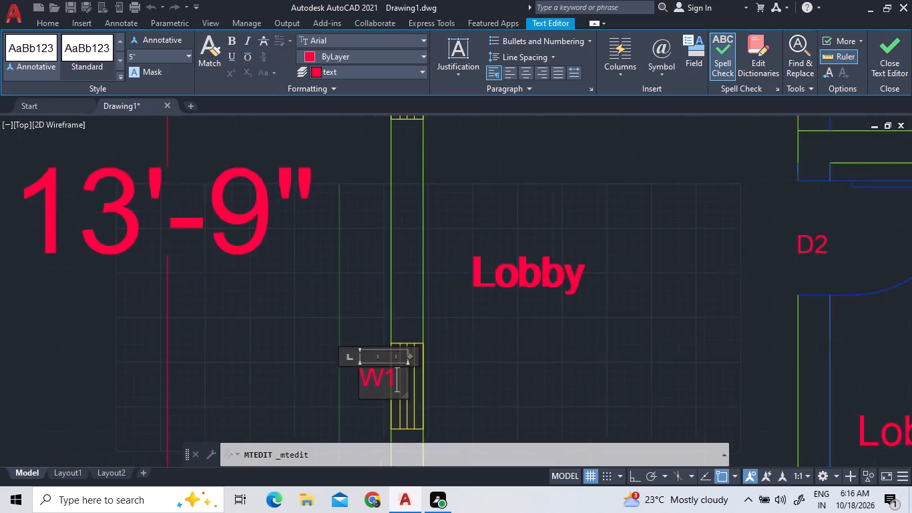
Change the label outside the upper left-wall yellow window to W1.
scroll(391, 186, "up", 3)
scroll(389, 186, "down", 1)
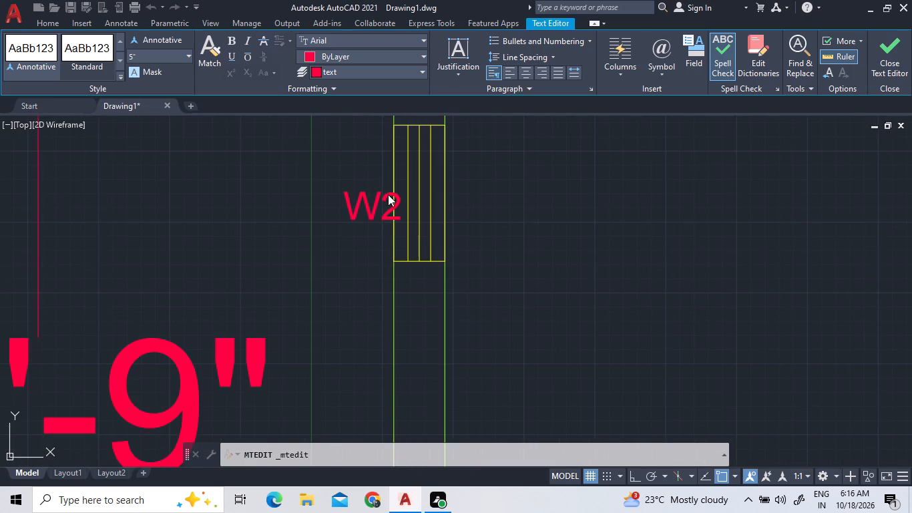
scroll(388, 194, "up", 2)
left_click(394, 186)
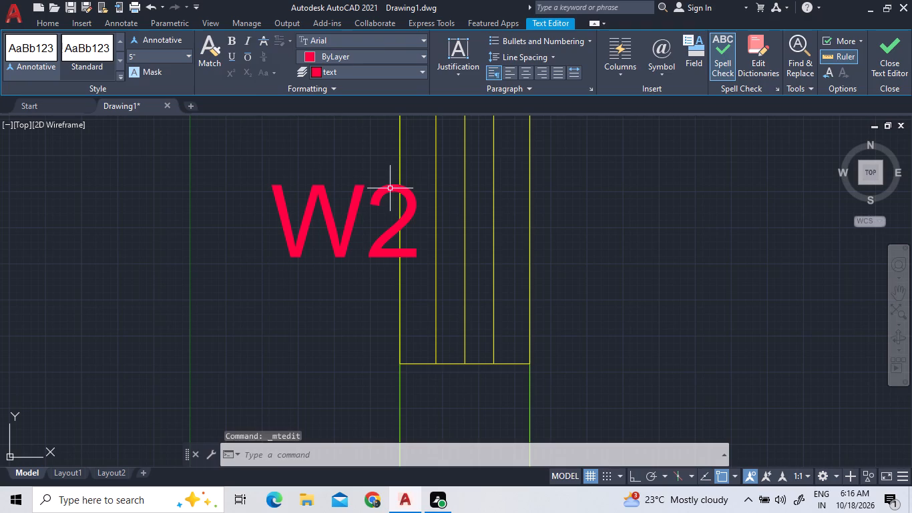
triple_click(376, 190)
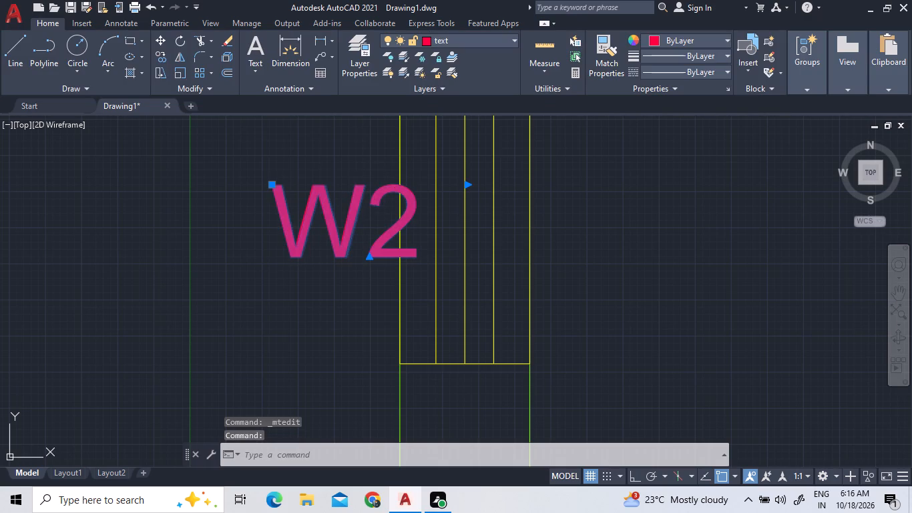
double_click(422, 192)
double_click(422, 192)
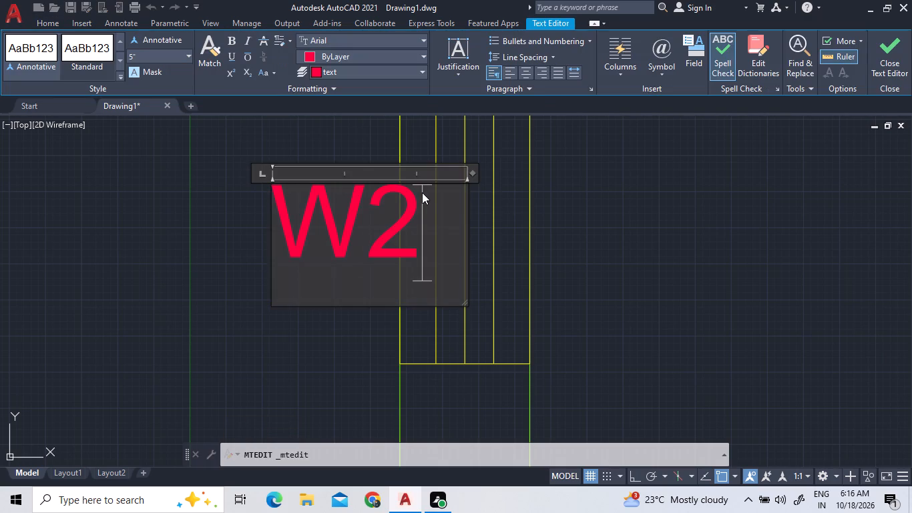
double_click(422, 192)
triple_click(422, 192)
key("BackSpace")
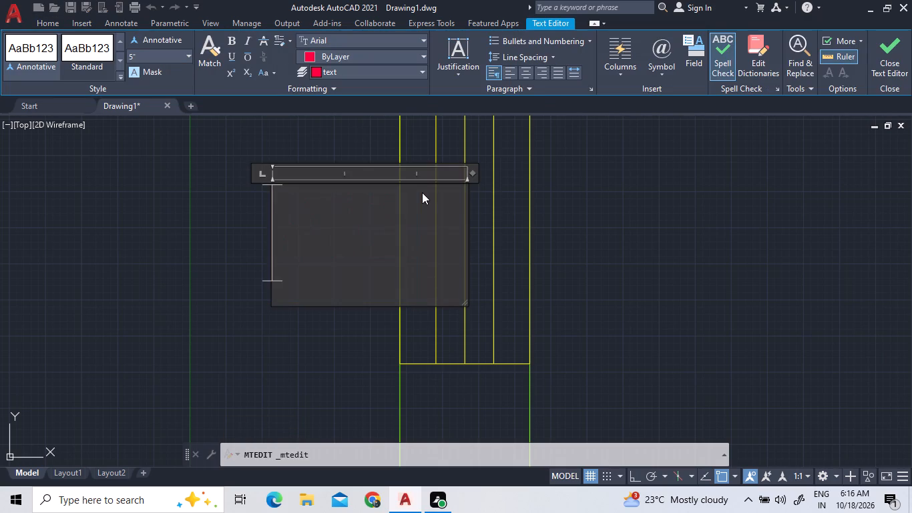
type("W1")
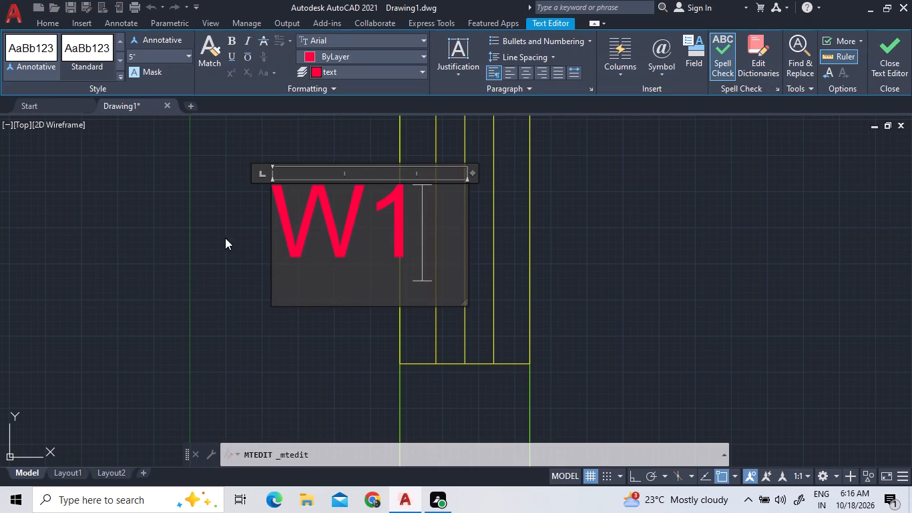
left_click(214, 240)
Make ventilator1 the current layer.
scroll(257, 276, "down", 4)
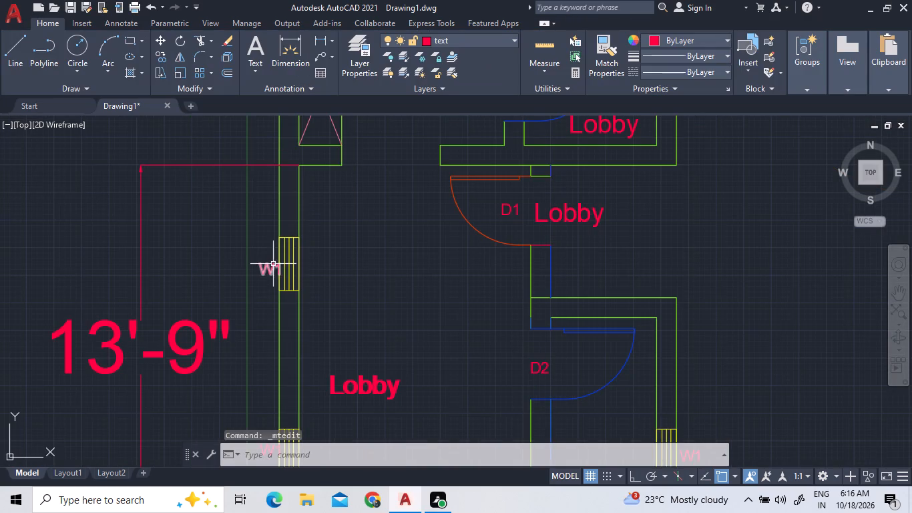
scroll(287, 277, "down", 2)
scroll(294, 331, "up", 2)
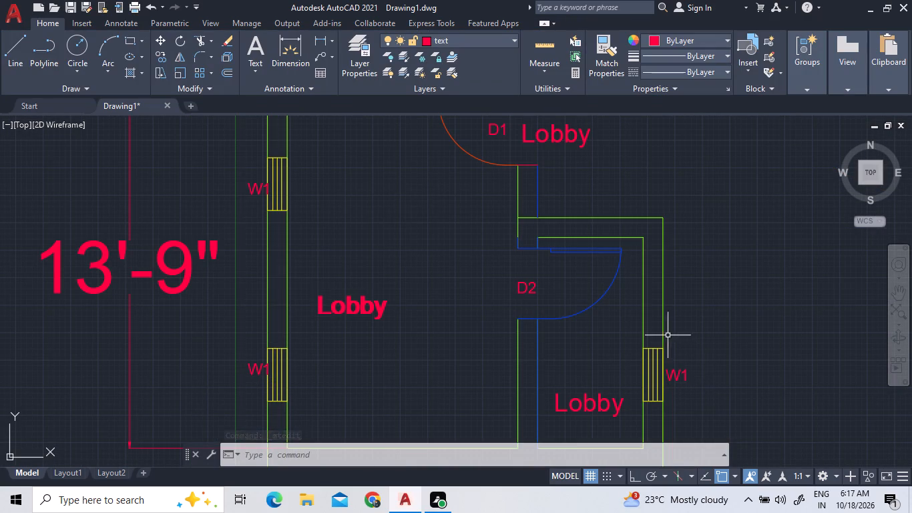
scroll(594, 370, "down", 2)
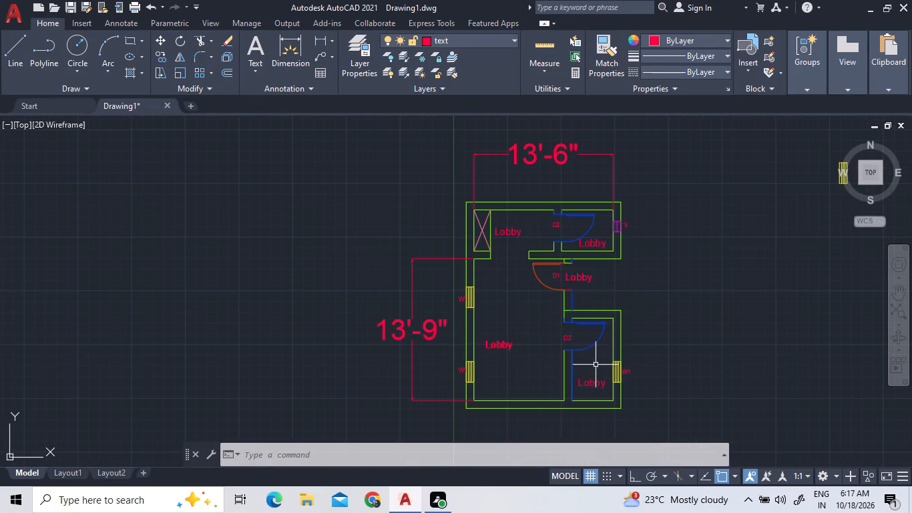
left_click(511, 39)
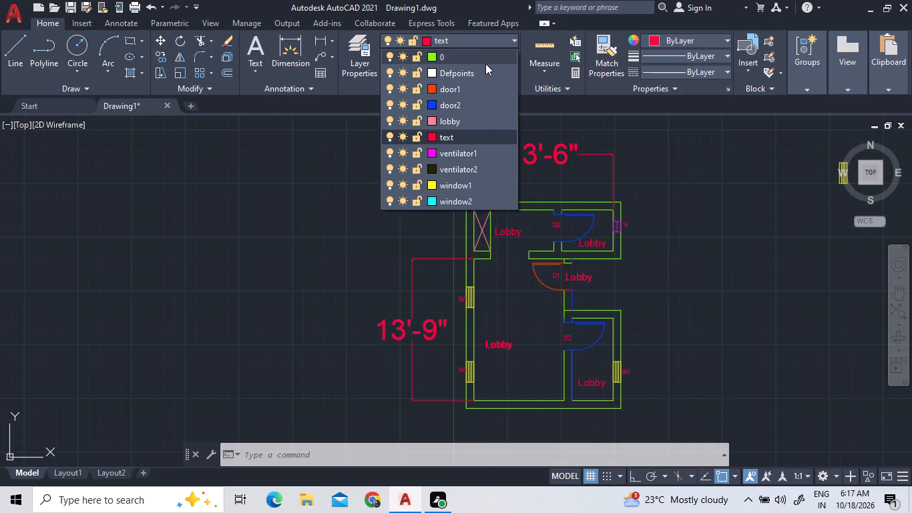
right_click(481, 173)
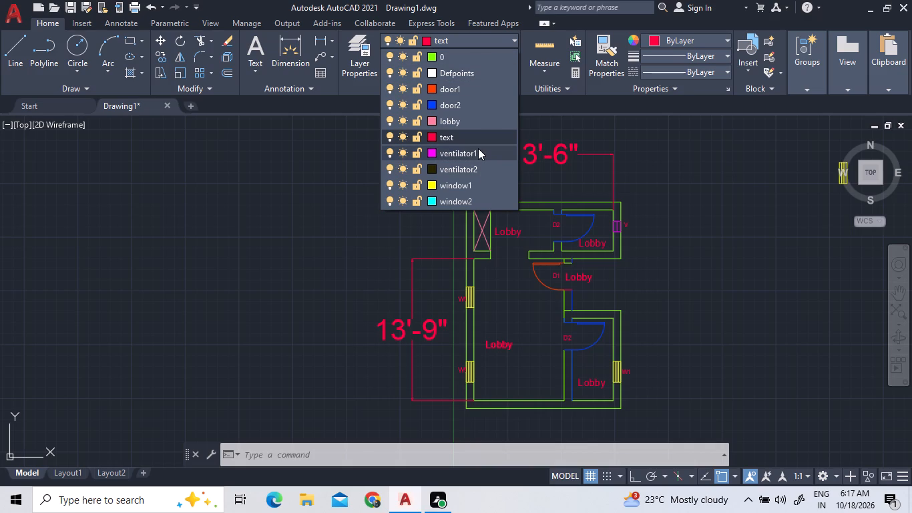
left_click(477, 150)
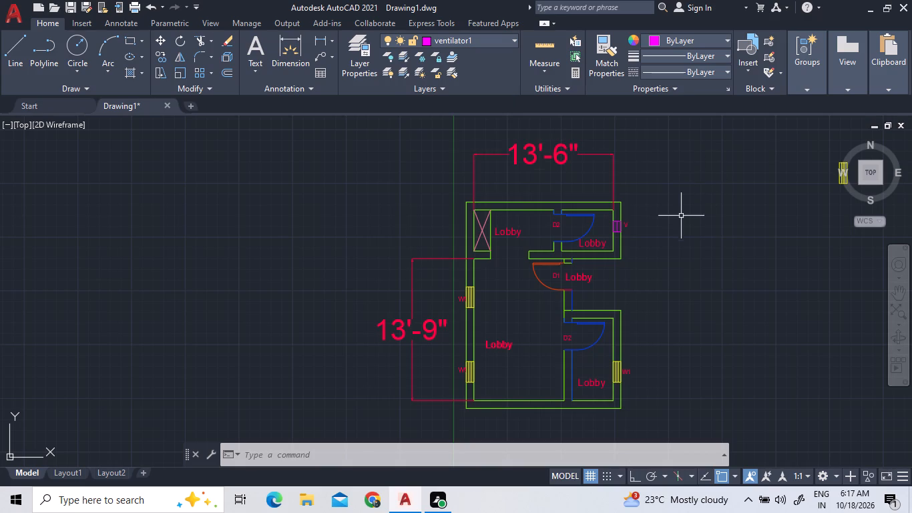
Change the Lobby label in the small upper room with the magenta ventilator to Toilet.
scroll(683, 220, "up", 1)
key("Escape")
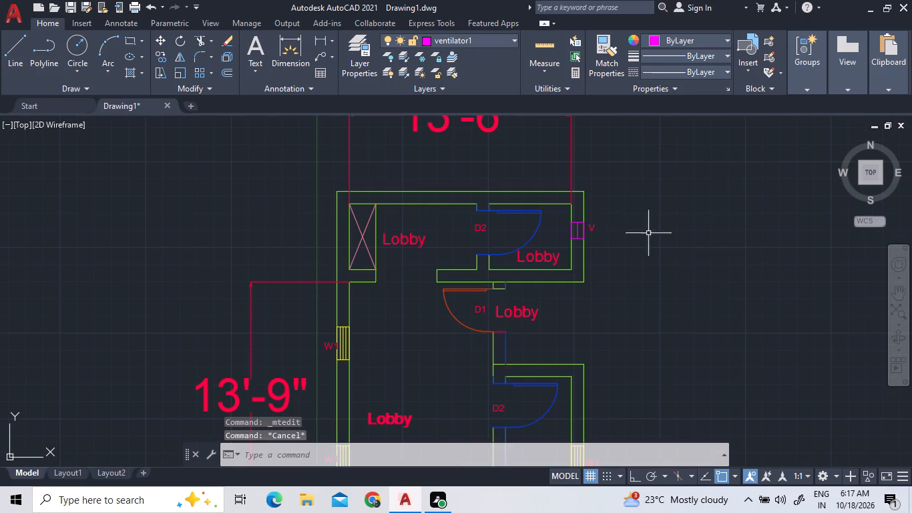
double_click(537, 260)
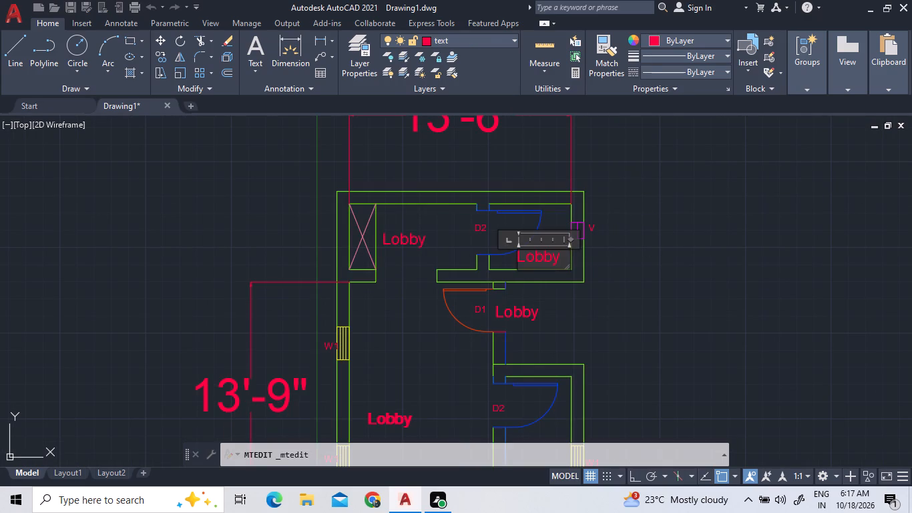
left_click(562, 256)
key("BackSpace")
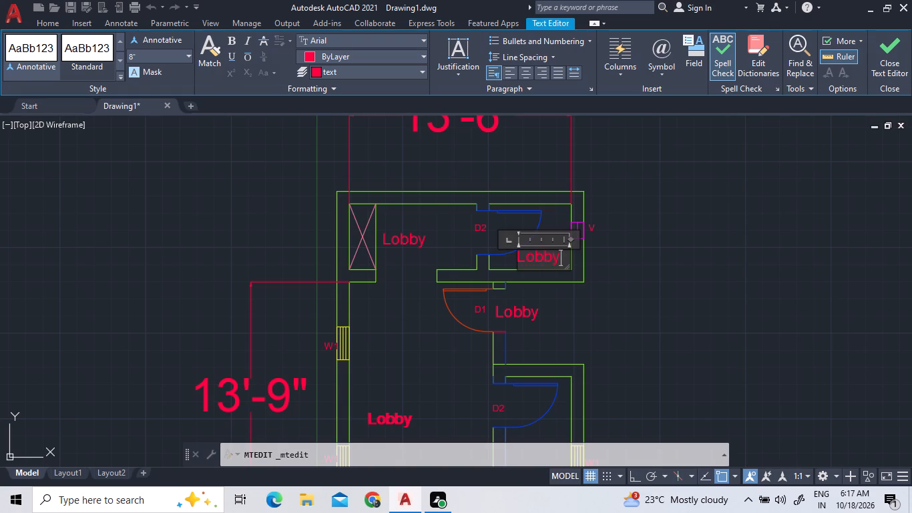
key("BackSpace")
key("BackSpace")
key("BackSpace")
key("BackSpace")
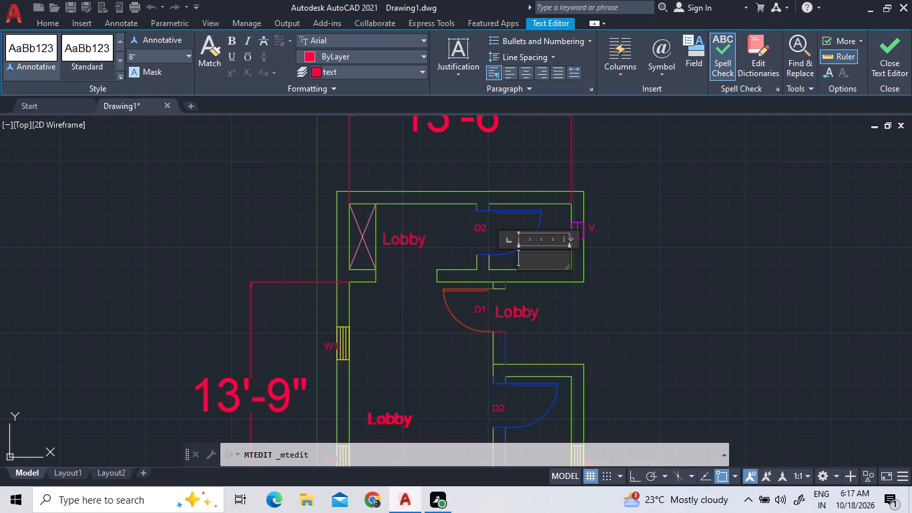
key("t")
type("OILET")
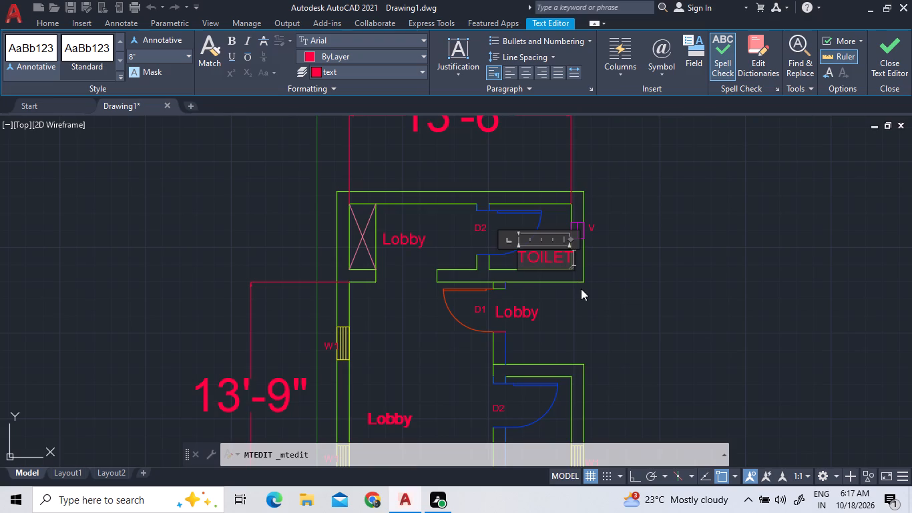
scroll(581, 289, "down", 1)
scroll(527, 282, "up", 3)
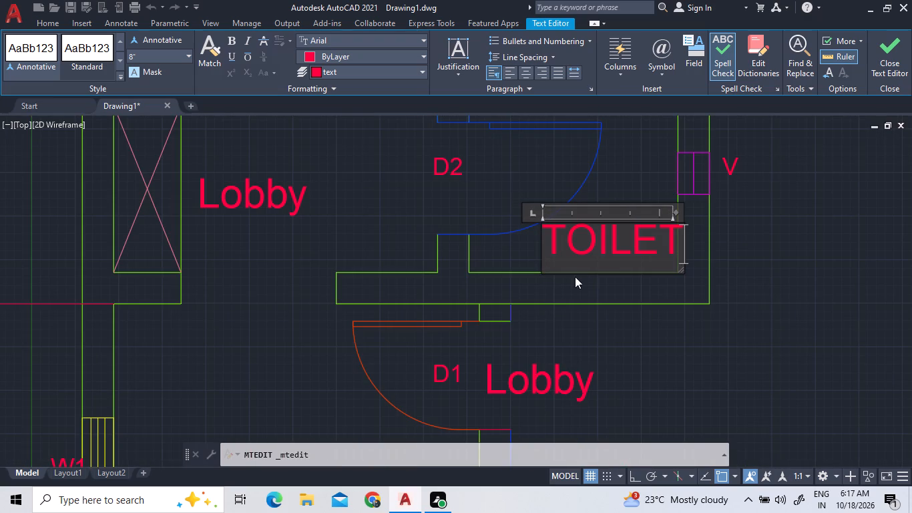
key("BackSpace")
key("BackSpace")
key("BackSpace")
key("BackSpace")
key("BackSpace")
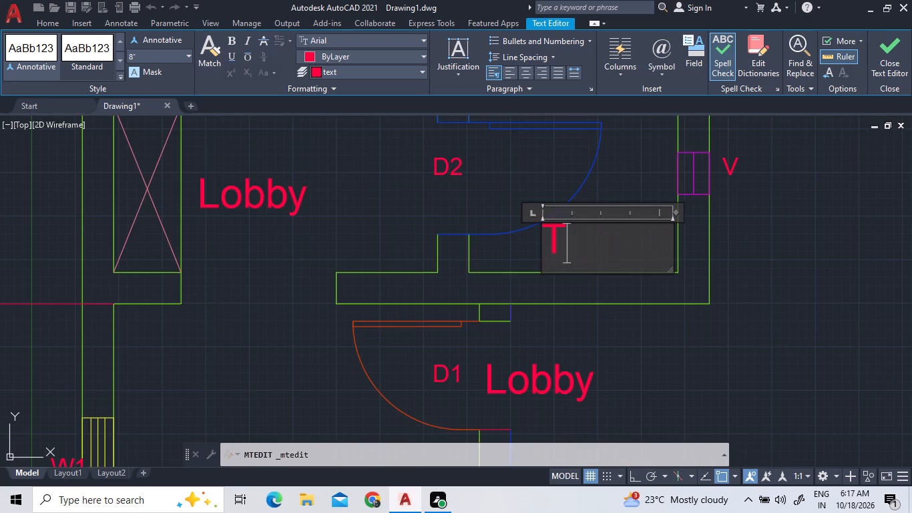
type("oilet")
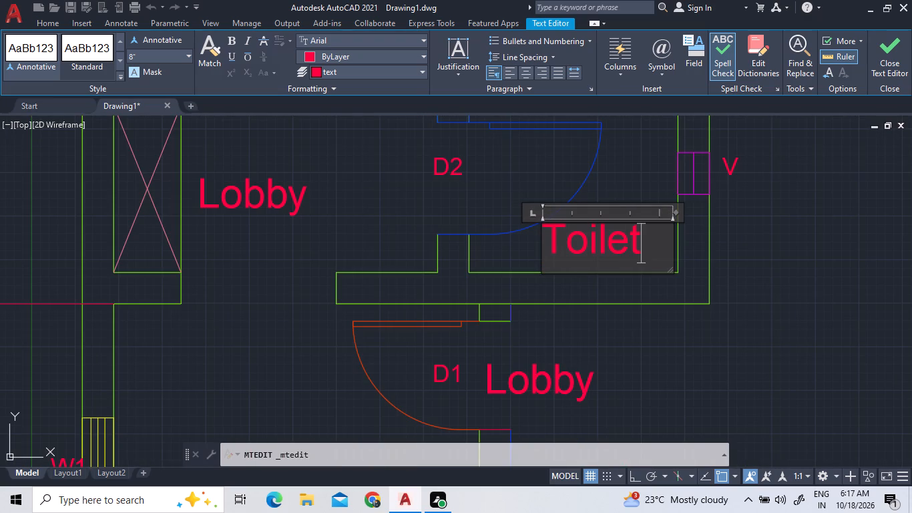
left_click(542, 182)
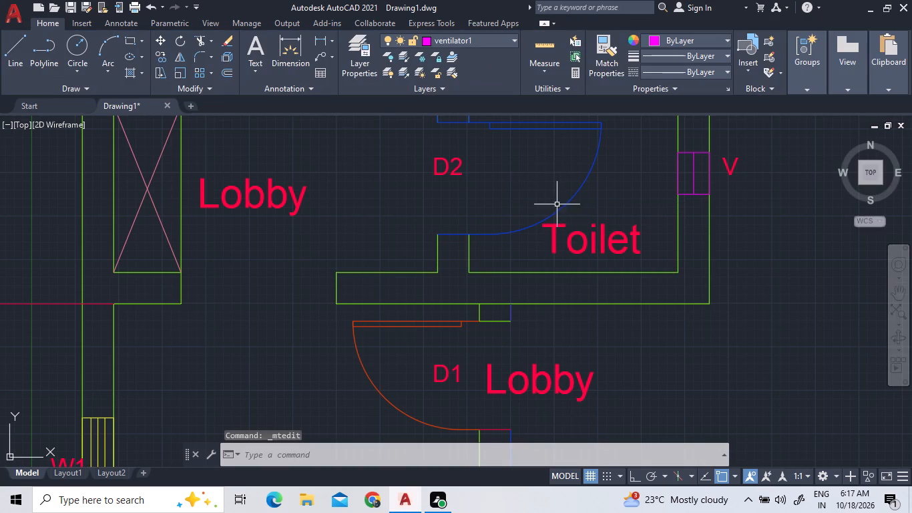
Select the Lobby label beside the D1 door.
scroll(553, 200, "down", 1)
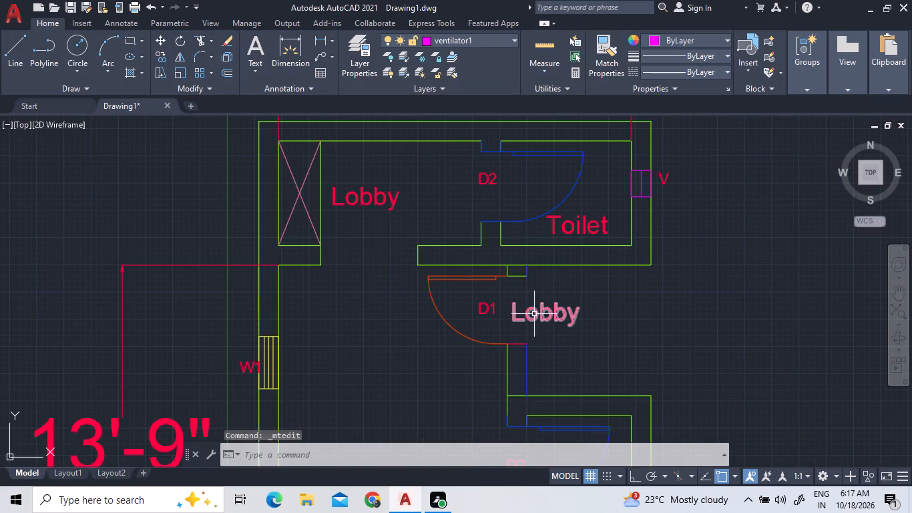
scroll(534, 311, "down", 3)
scroll(533, 315, "up", 2)
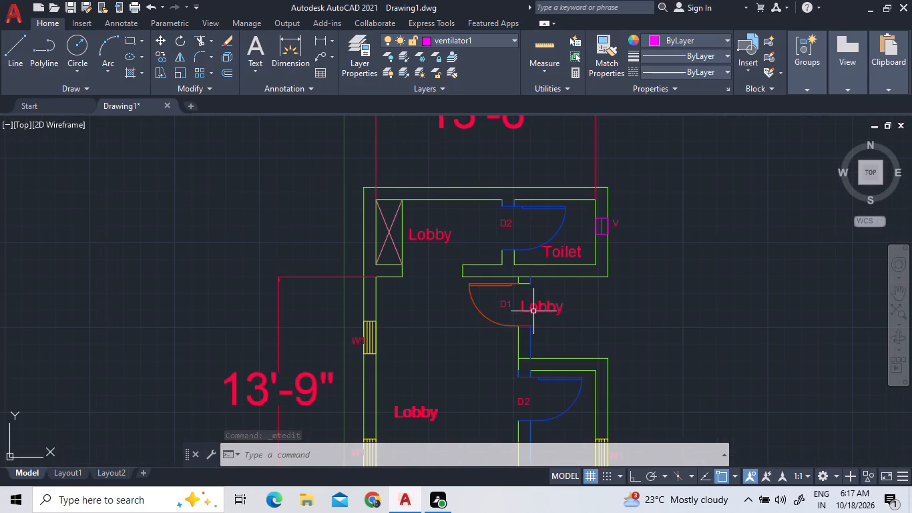
left_click(536, 306)
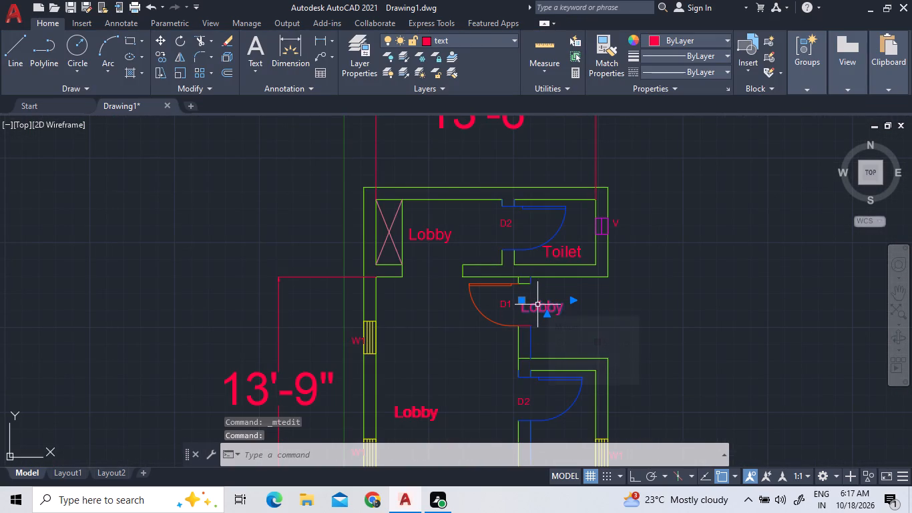
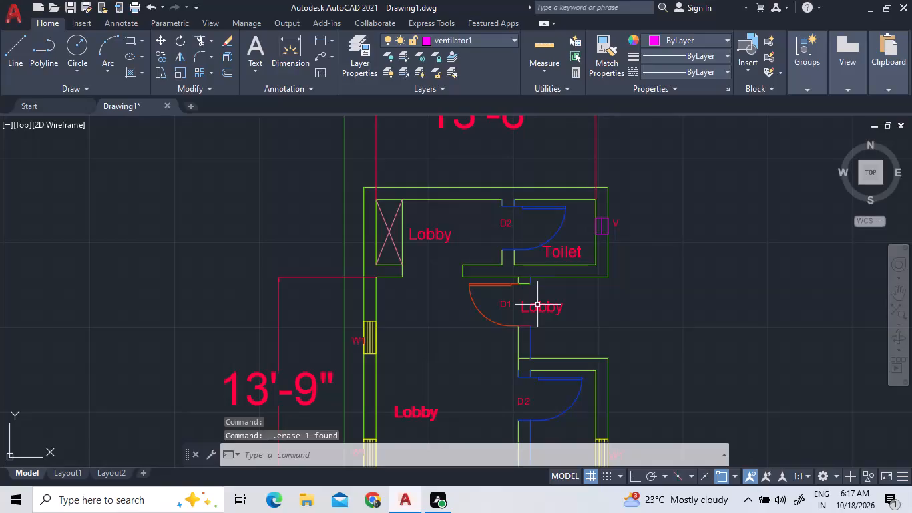
Delete the selected Lobby label beside the D1 door.
key("Delete")
key("Delete")
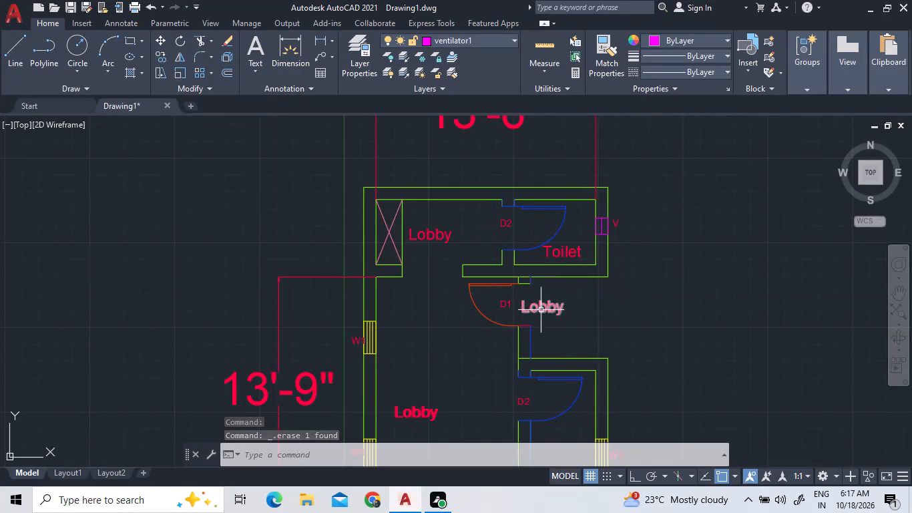
Clear all the text of the duplicate Lobby label beside the D1 door and close the text editor.
double_click(541, 310)
key("Delete")
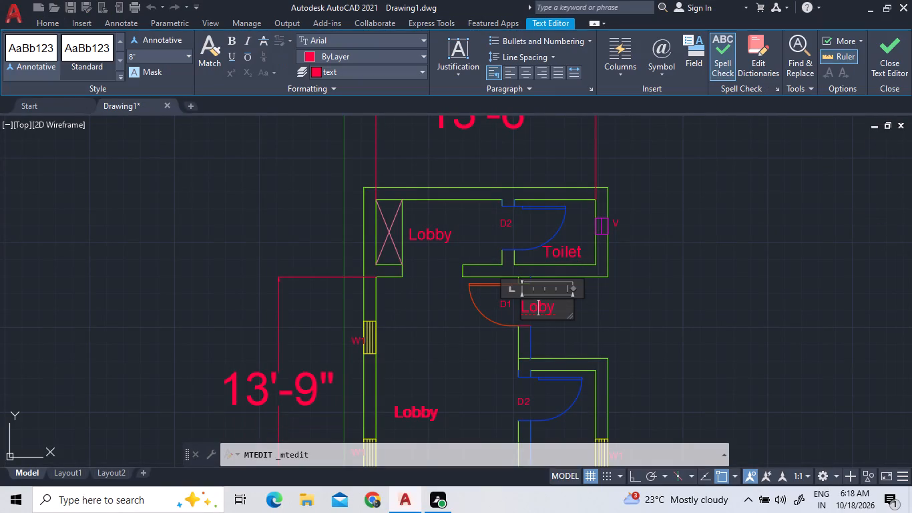
left_click(553, 314)
key("Delete")
key("Delete")
key("Delete")
key("Delete")
key("Delete")
key("Delete")
key("Delete")
key("Delete")
key("Delete")
key("Delete")
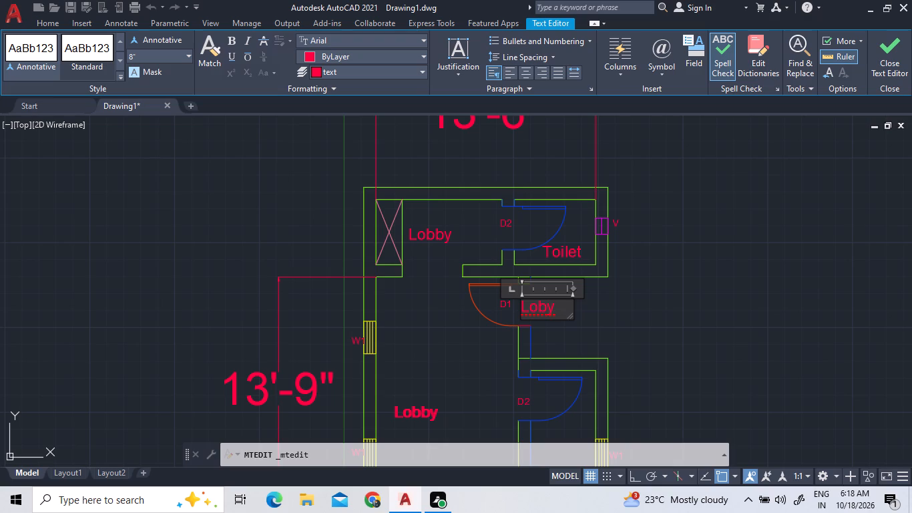
key("BackSpace")
key("BackSpace")
key("BackSpace")
key("BackSpace")
key("BackSpace")
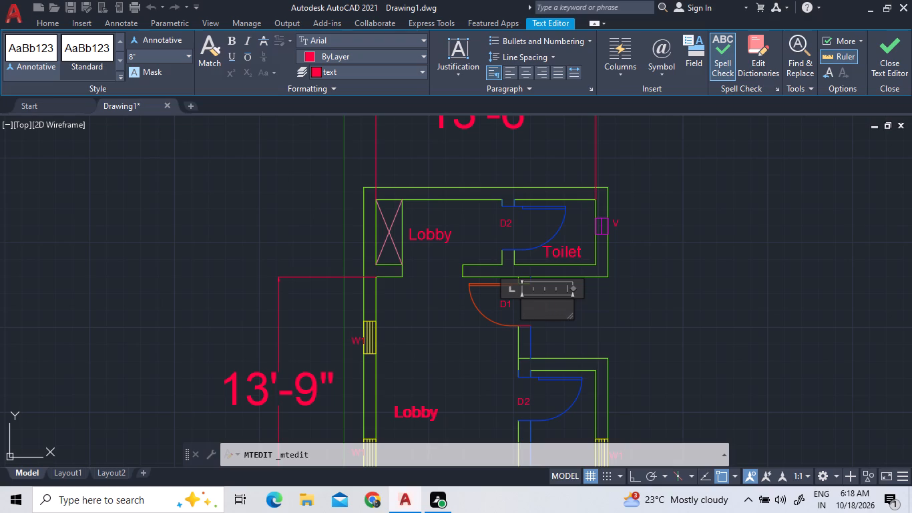
double_click(642, 305)
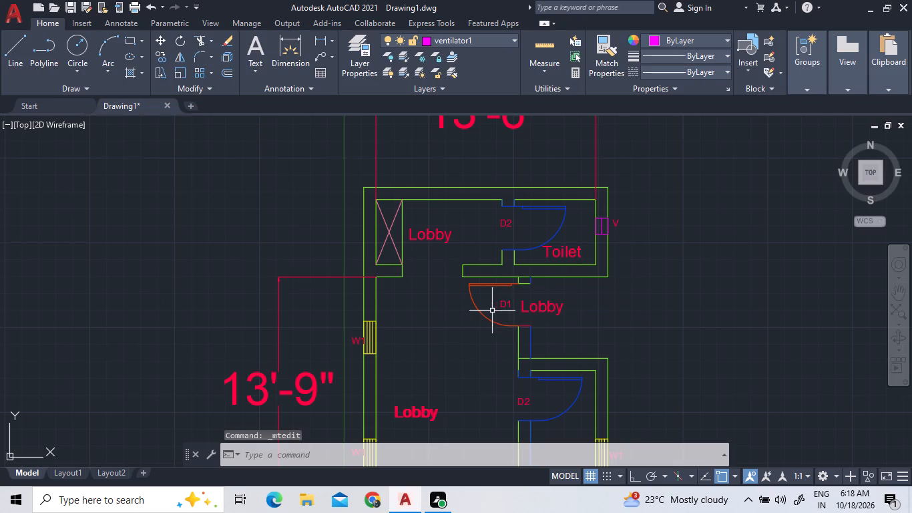
key("Delete")
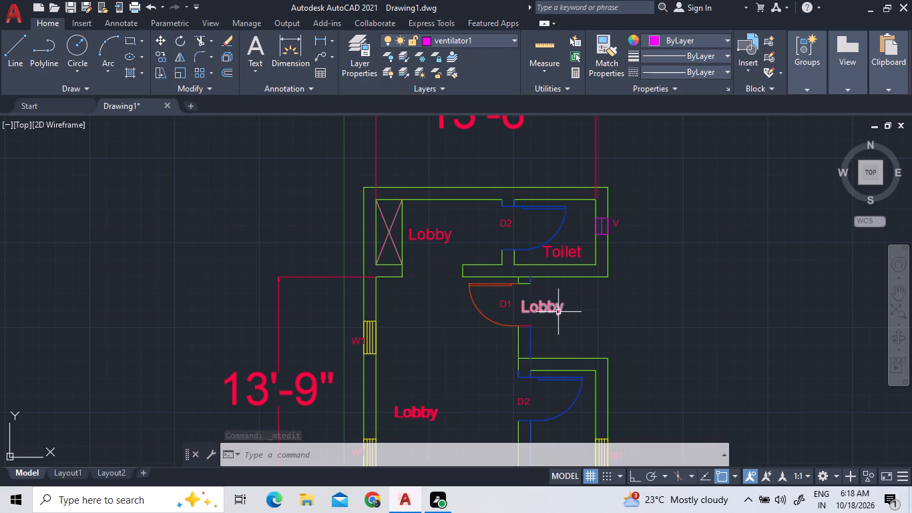
Delete the remaining overlapping Lobby label beside the D1 door.
double_click(558, 312)
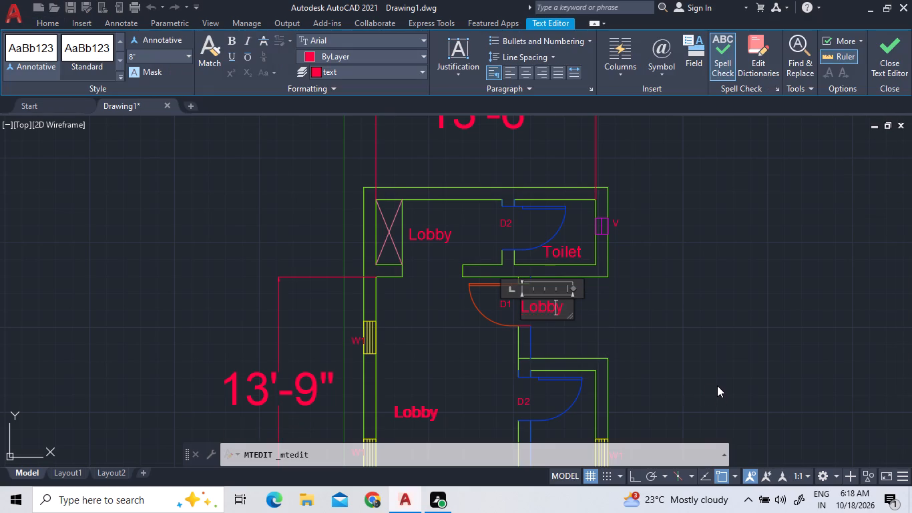
key("Delete")
key("Escape")
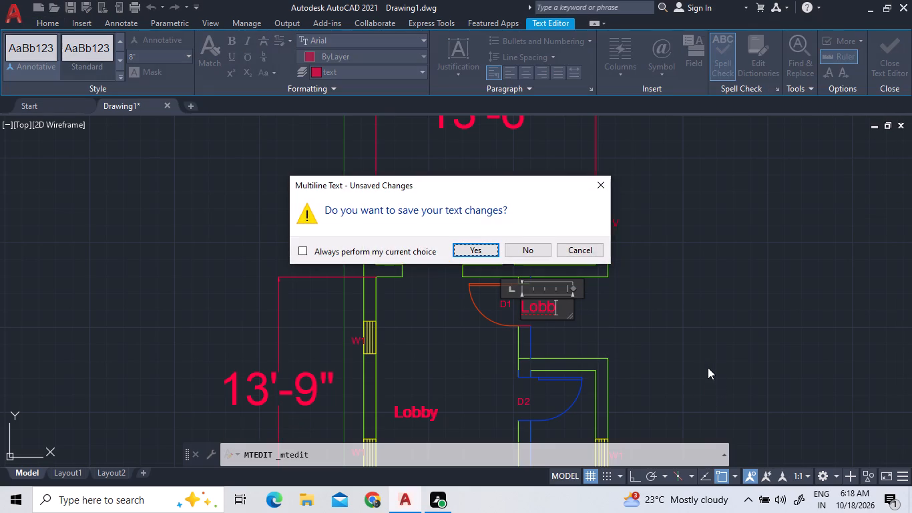
double_click(602, 188)
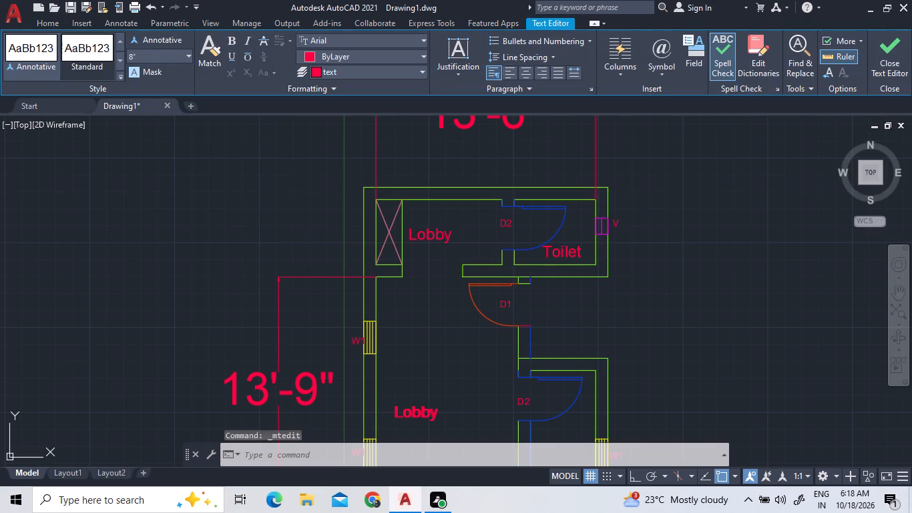
left_click(543, 308)
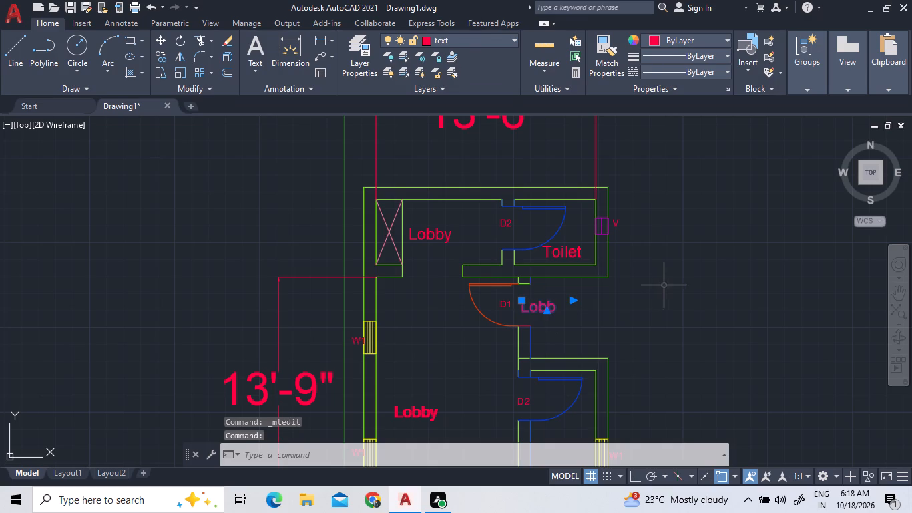
key("Delete")
Change the Lobby label in the large room next to the 13'-9" dimension to Bedroom.
scroll(662, 288, "down", 2)
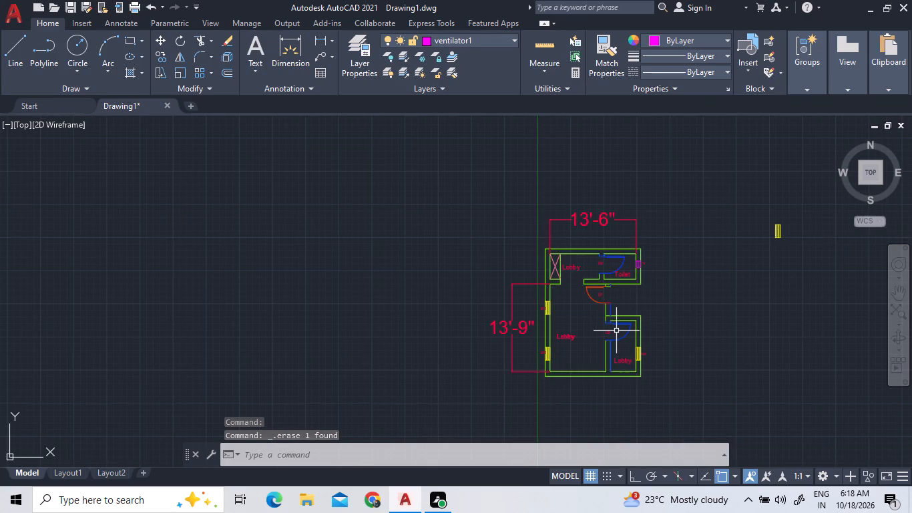
triple_click(567, 337)
scroll(577, 340, "up", 3)
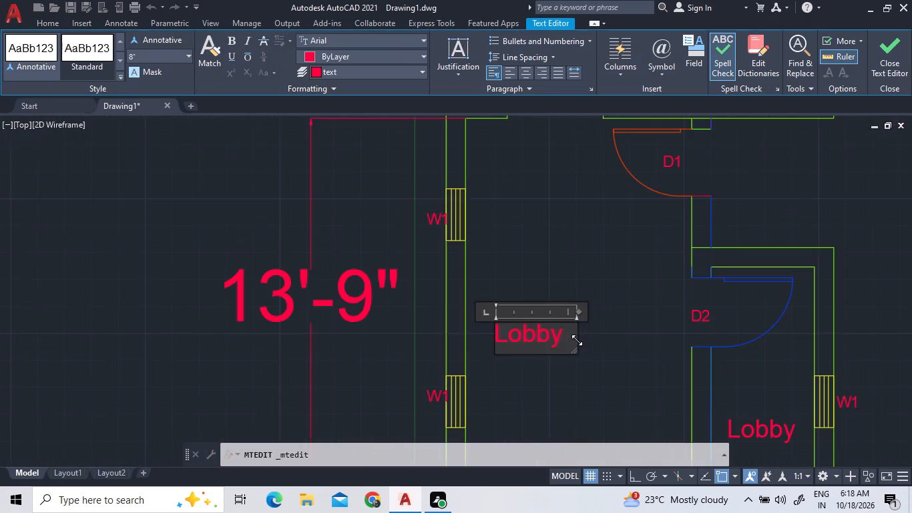
left_click(559, 335)
key("BackSpace")
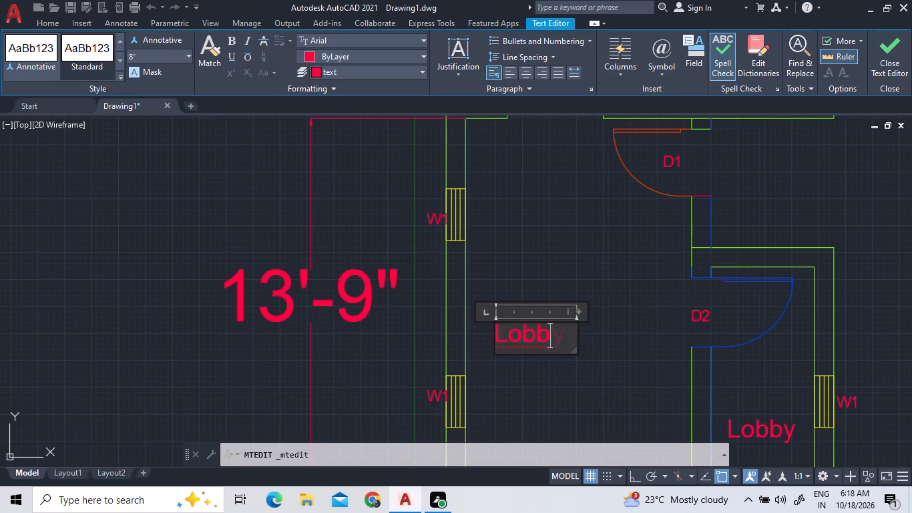
key("BackSpace")
key("BackSpace")
key("BackSpace")
key("BackSpace")
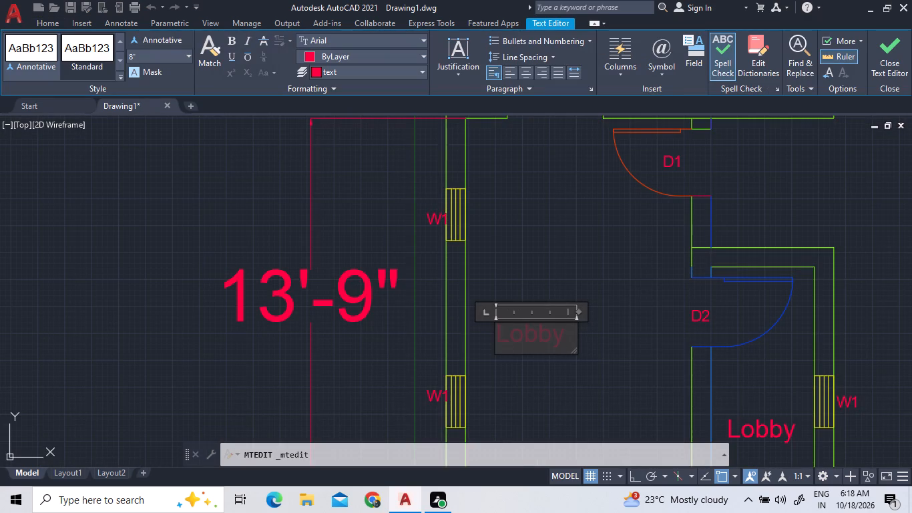
key("b")
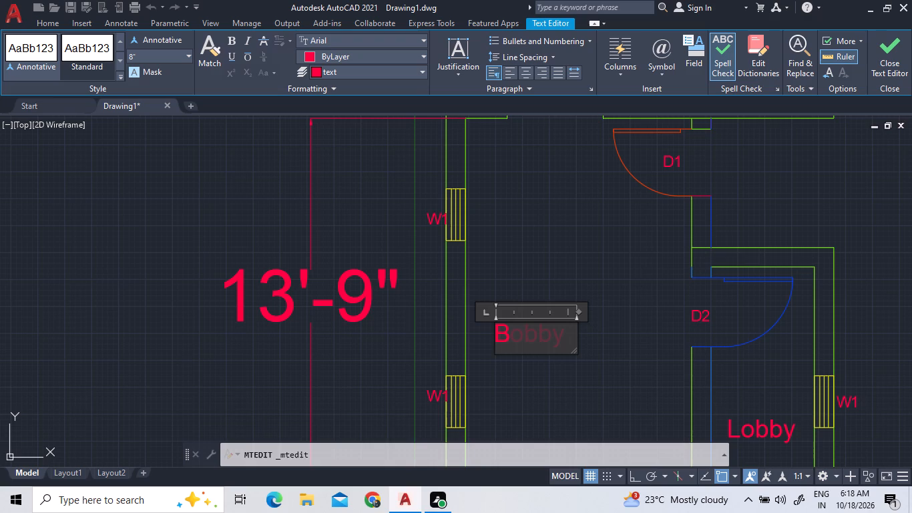
key("e")
key("BackSpace")
key("BackSpace")
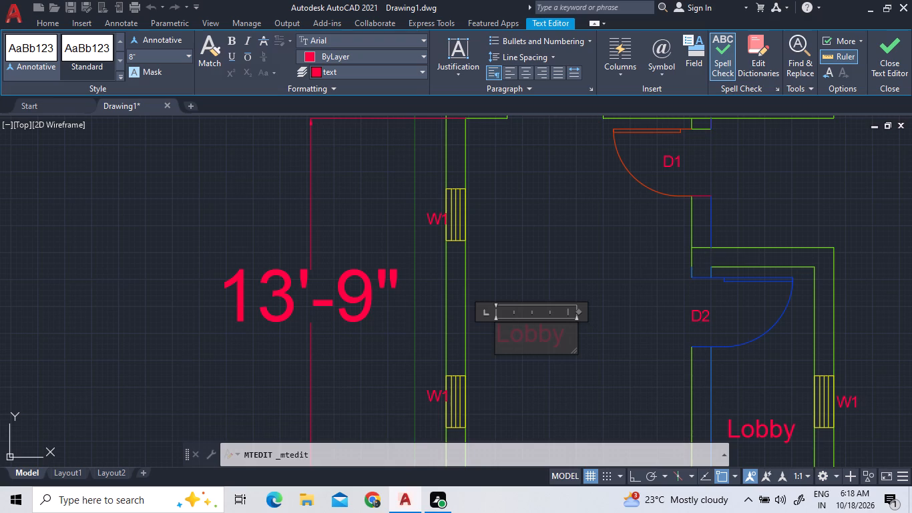
key("b")
type("edr")
type("oom")
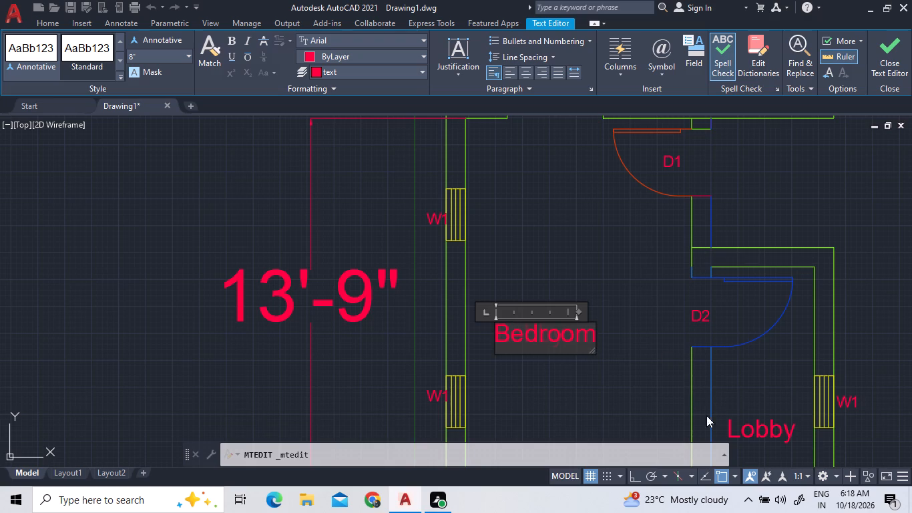
left_click(634, 393)
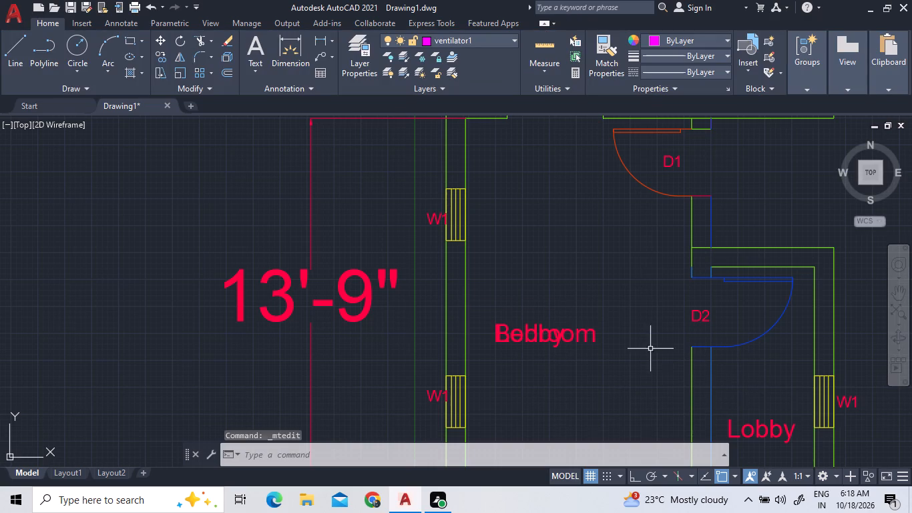
Delete the duplicate Lobby label overlapping the Bedroom label.
scroll(592, 347, "up", 3)
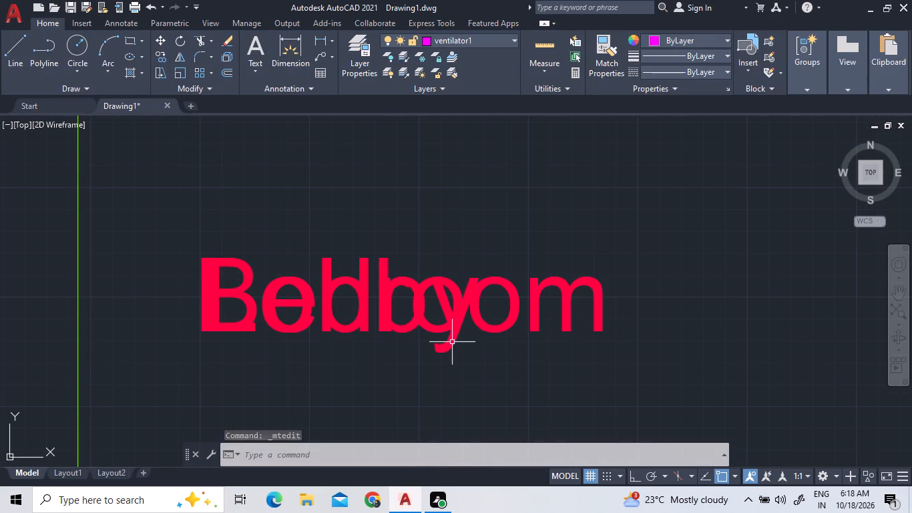
left_click(451, 343)
left_click(435, 337)
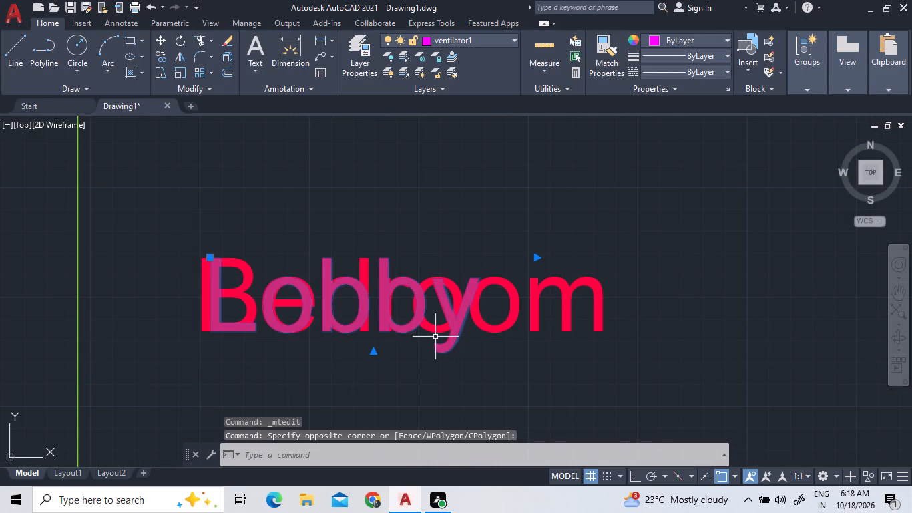
key("Delete")
Change the Lobby label in the small lower room with the D2 door and W1 window to Kitchen.
scroll(437, 339, "down", 3)
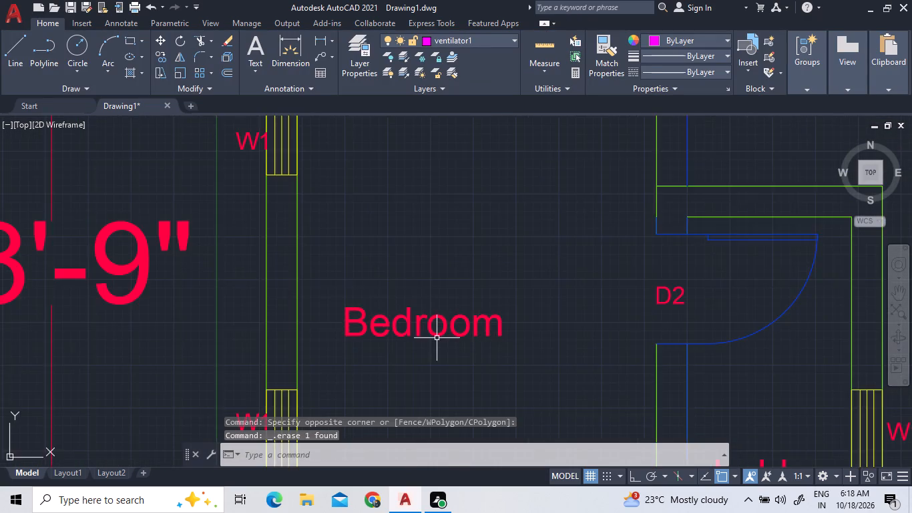
scroll(437, 337, "down", 2)
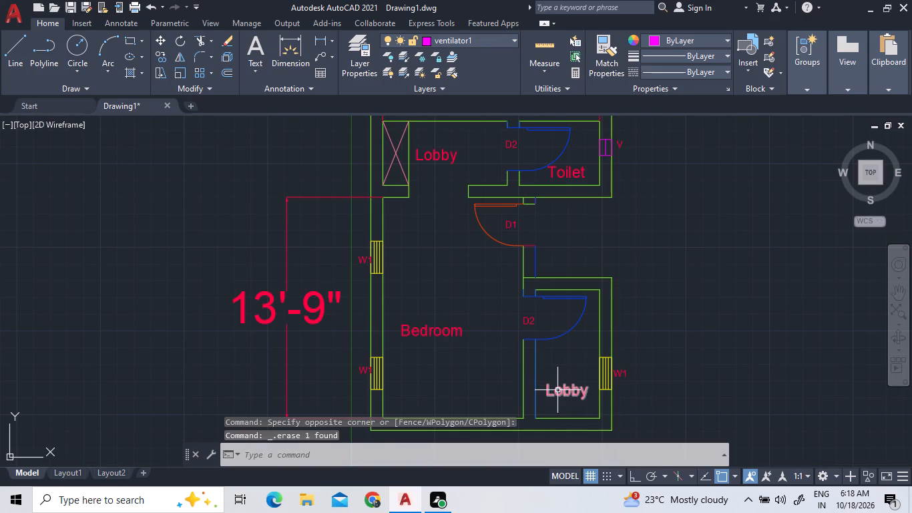
double_click(557, 390)
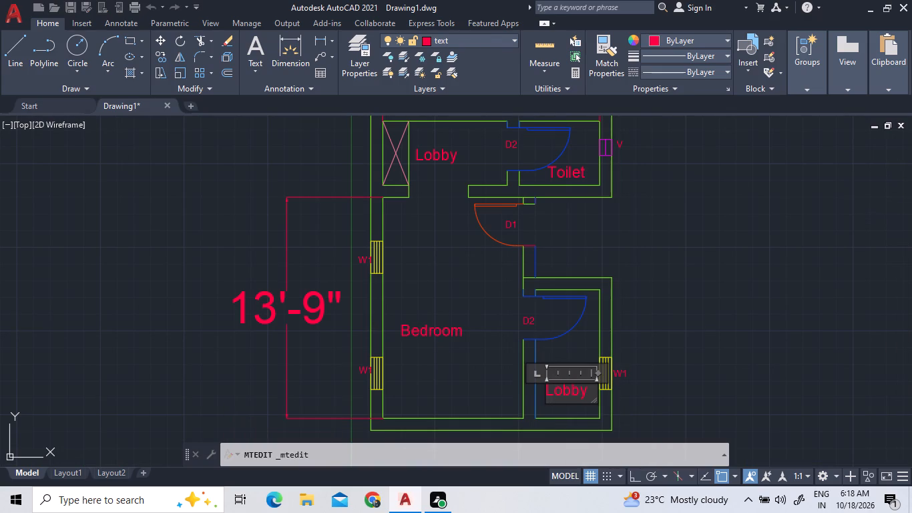
double_click(588, 390)
left_click_drag(586, 390, 565, 389)
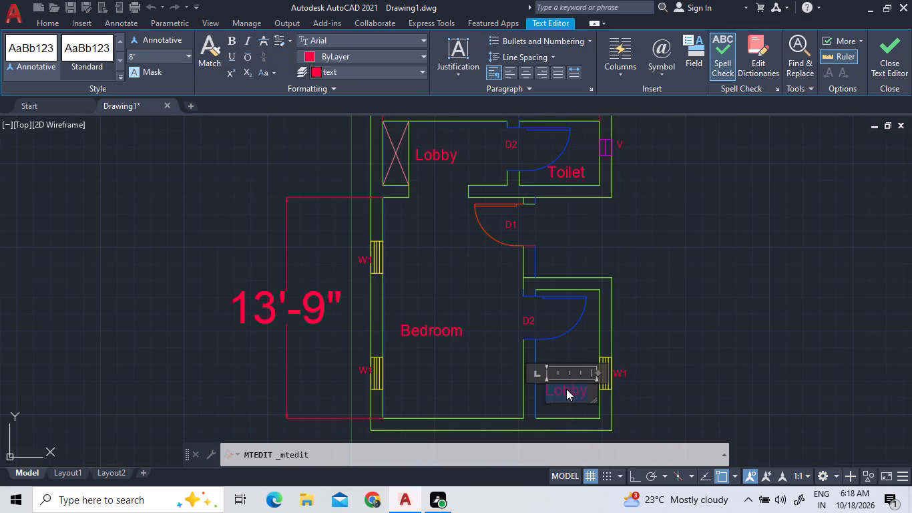
key("k")
key("BackSpace")
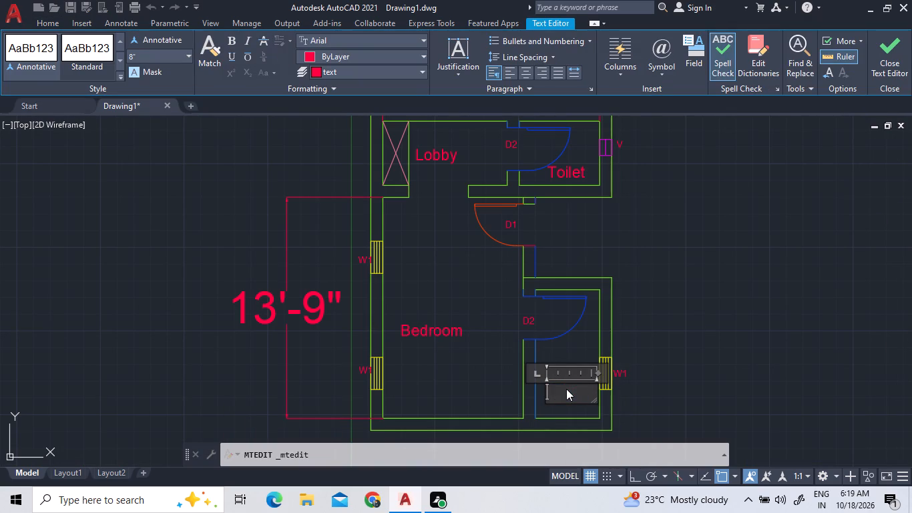
key("k")
key("i")
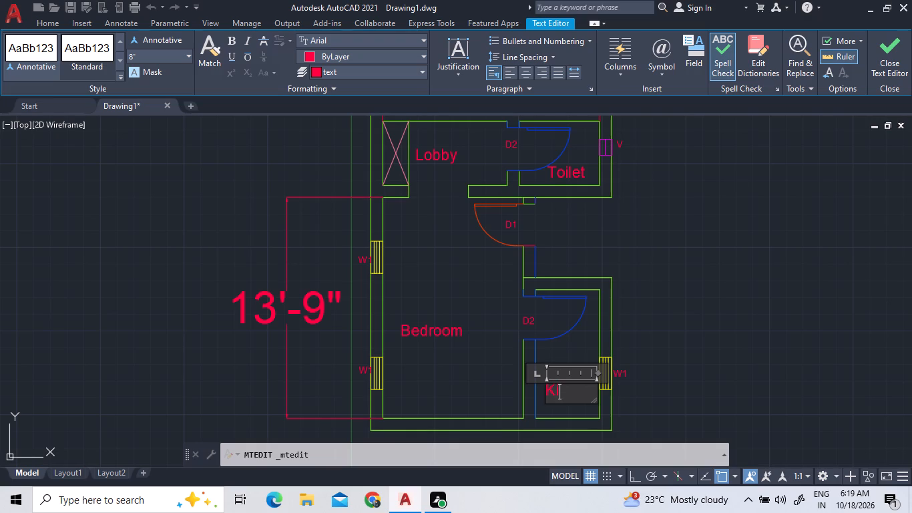
type("tche")
key("n")
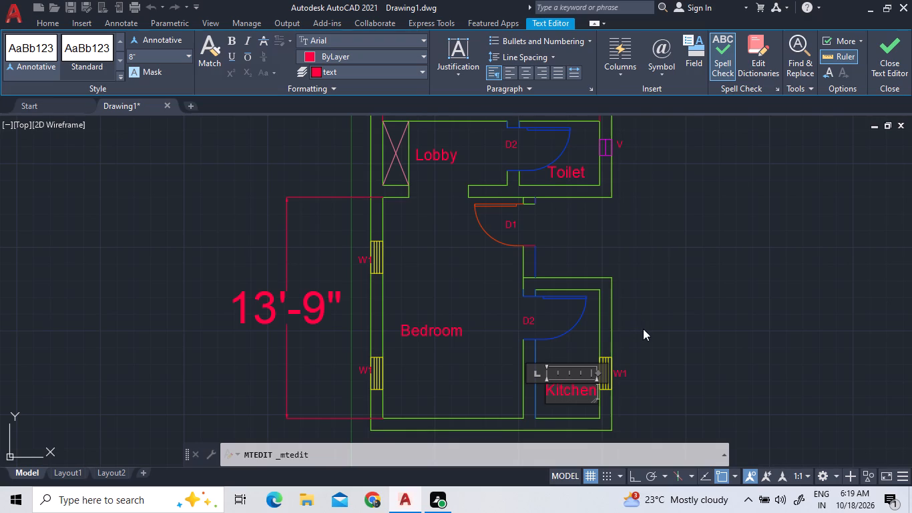
left_click(643, 329)
Copy the Kitchen label into the open area beside the D1 door, between the Toilet and Kitchen rooms.
left_click(563, 395)
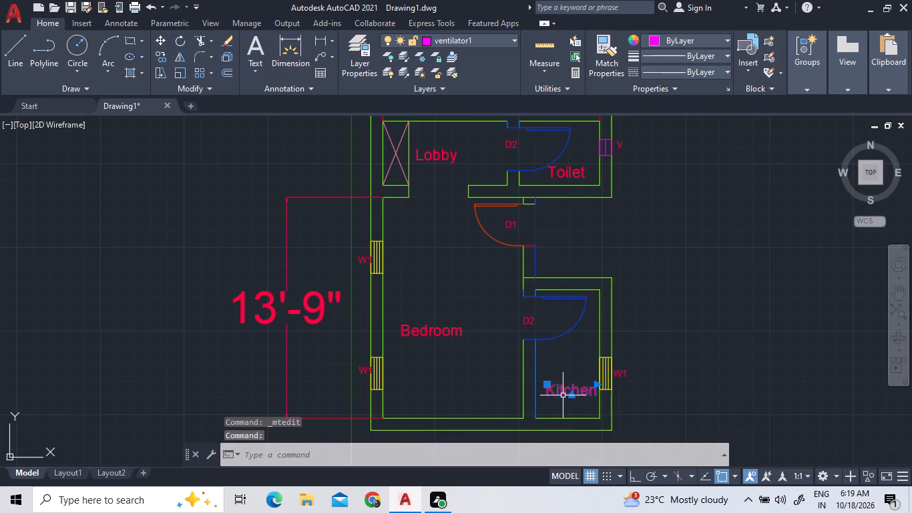
right_click(562, 392)
left_click(620, 176)
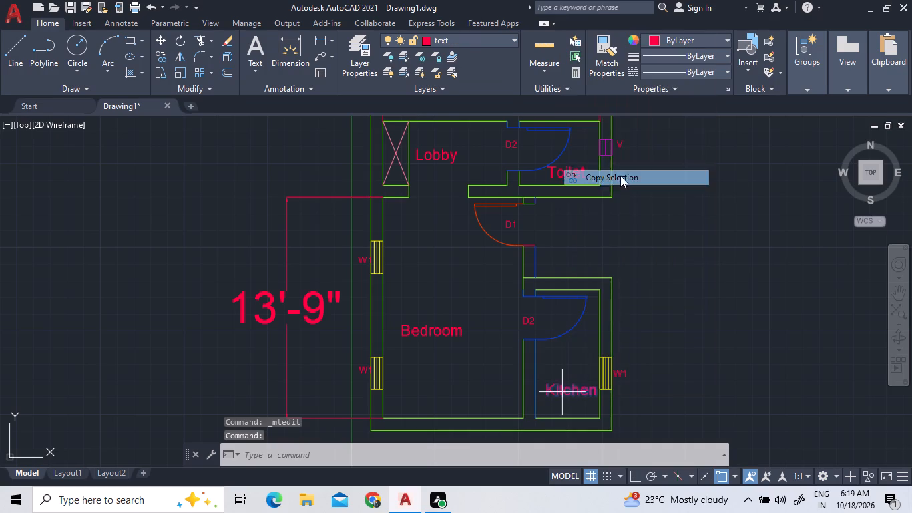
double_click(570, 386)
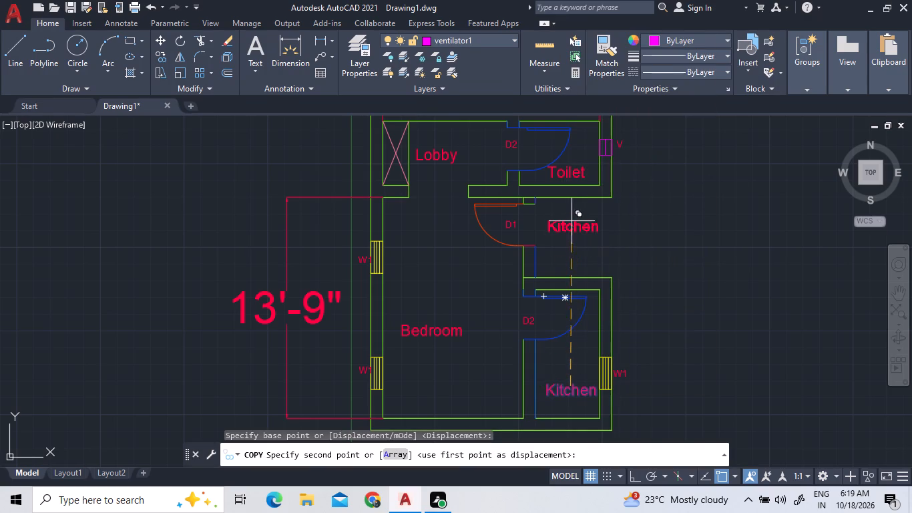
double_click(552, 222)
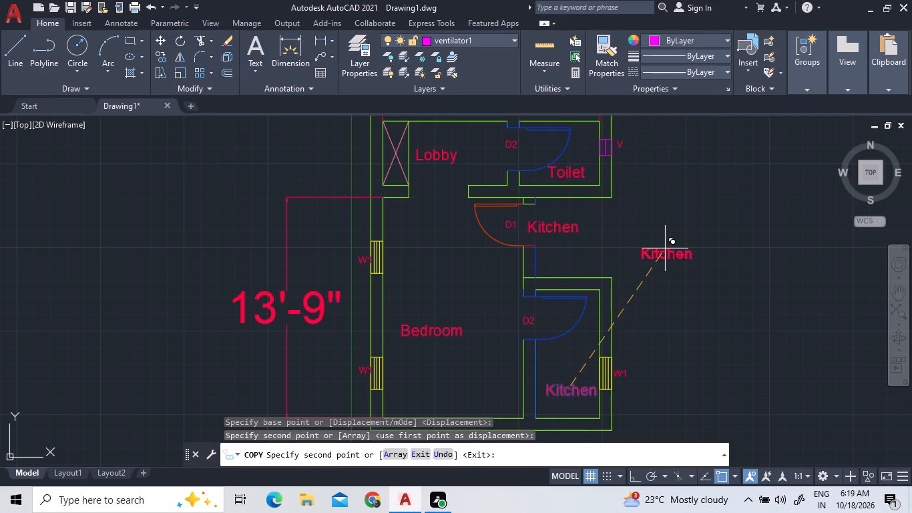
key("Escape")
Change the copied Kitchen label beside the D1 door to Varandah.
double_click(567, 223)
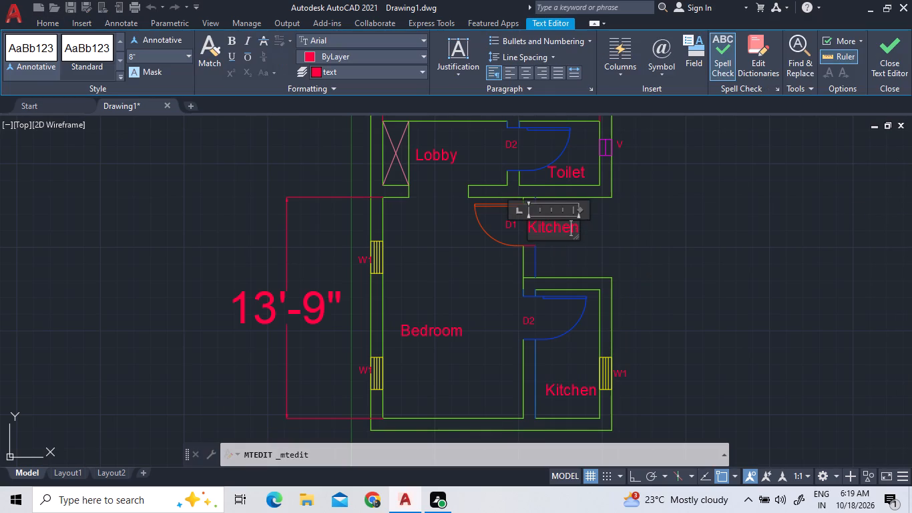
key("BackSpace")
key("Right")
key("BackSpace")
key("BackSpace")
key("BackSpace")
key("BackSpace")
key("BackSpace")
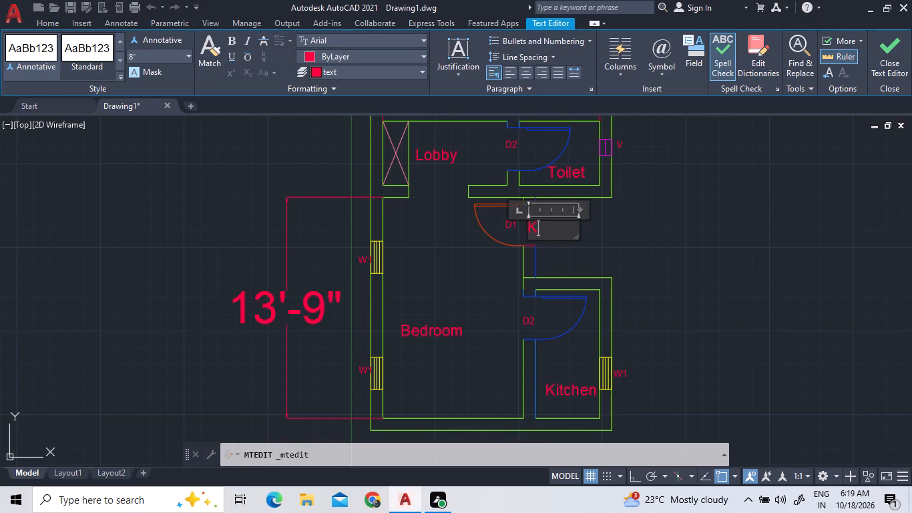
key("BackSpace")
key("v")
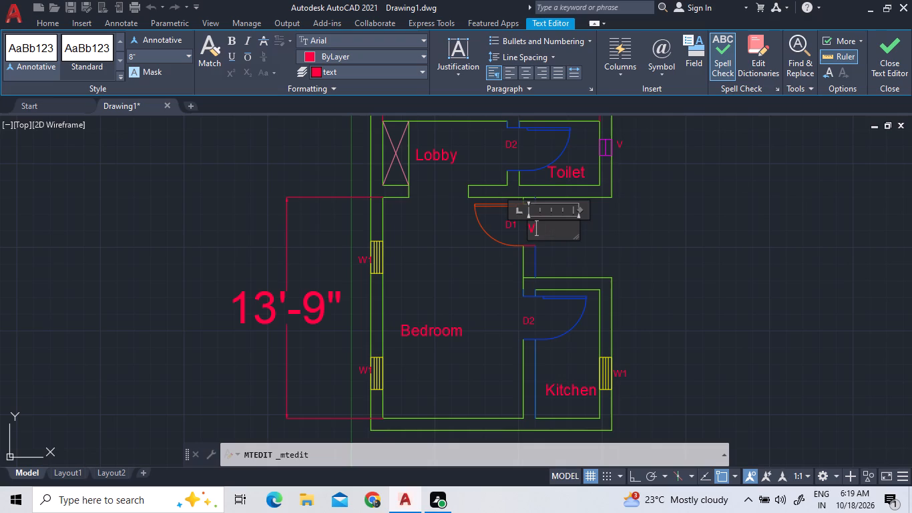
type("ar")
key("BackSpace")
key("BackSpace")
key("BackSpace")
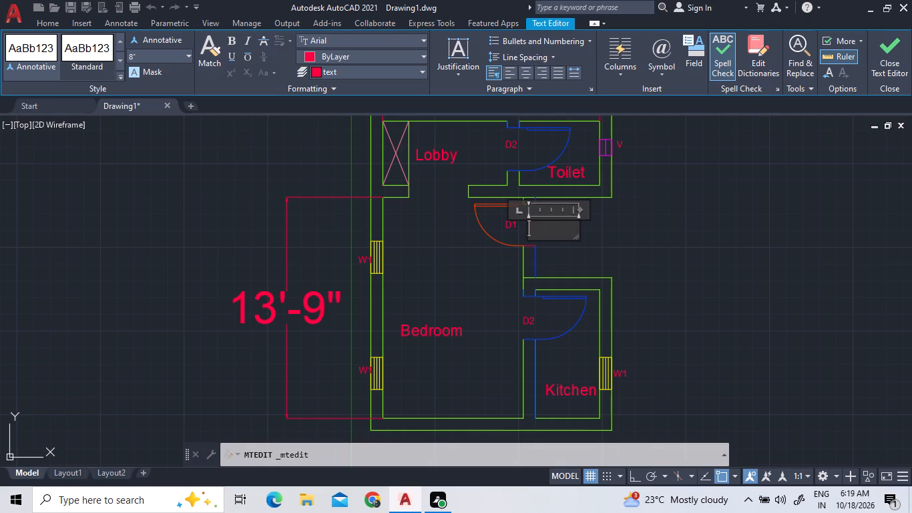
key("v")
type("ar")
key("a")
type("ndah")
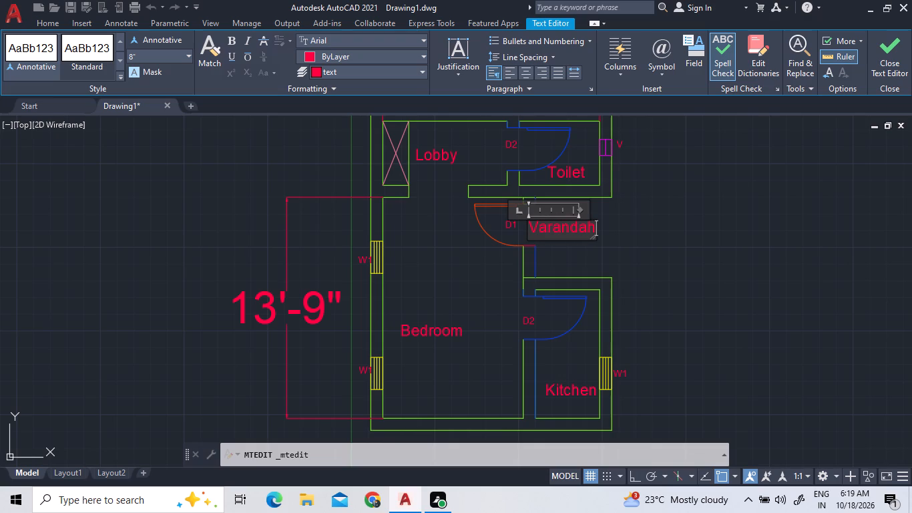
double_click(676, 206)
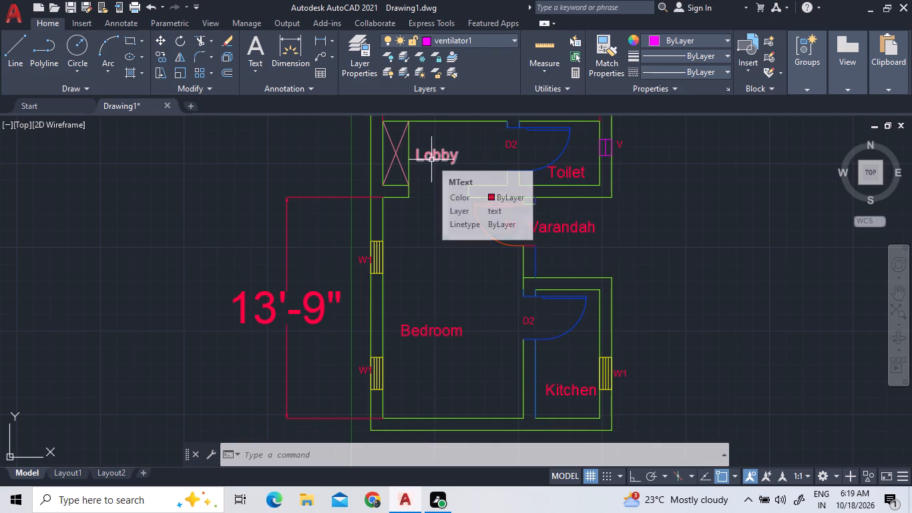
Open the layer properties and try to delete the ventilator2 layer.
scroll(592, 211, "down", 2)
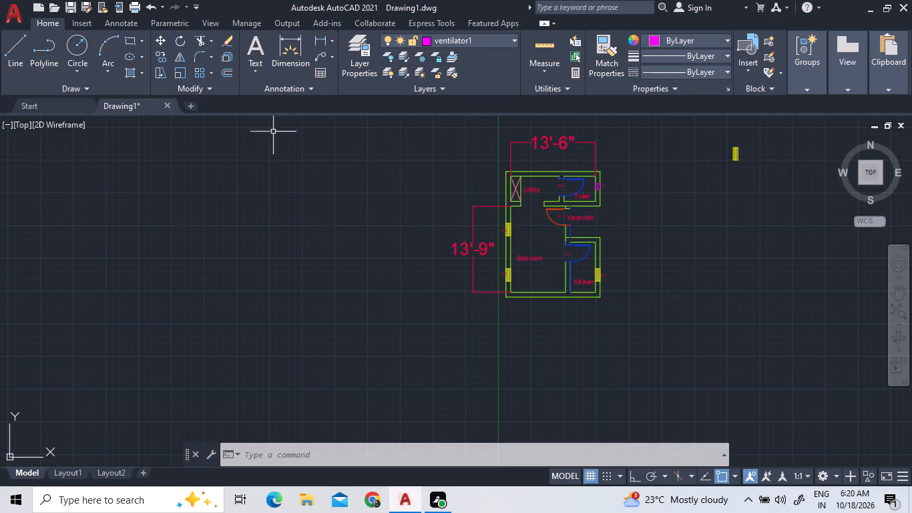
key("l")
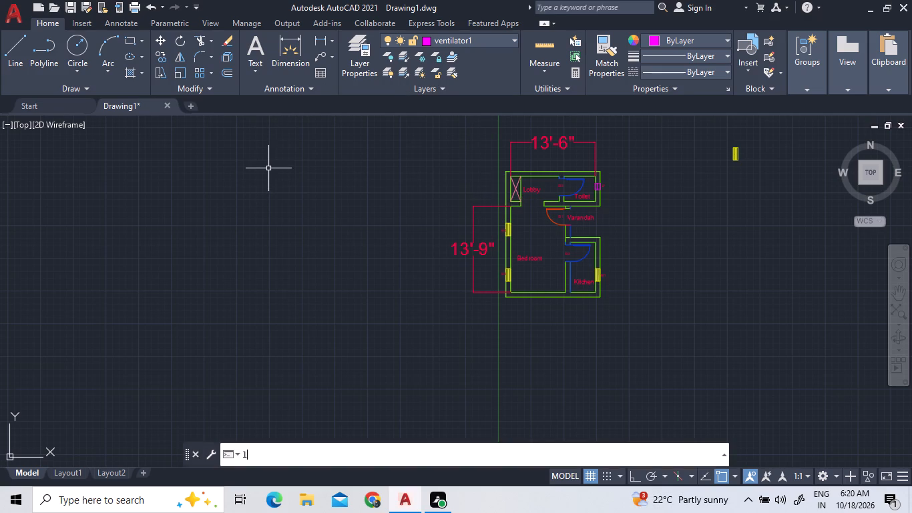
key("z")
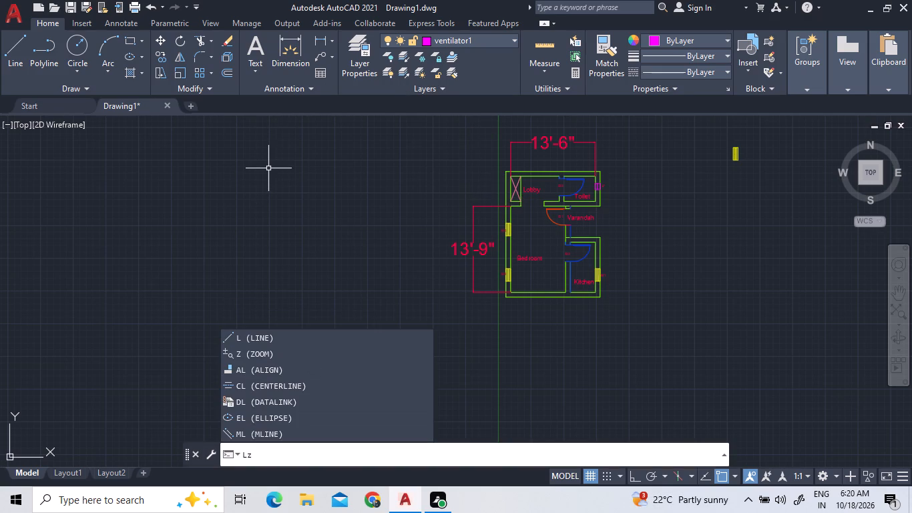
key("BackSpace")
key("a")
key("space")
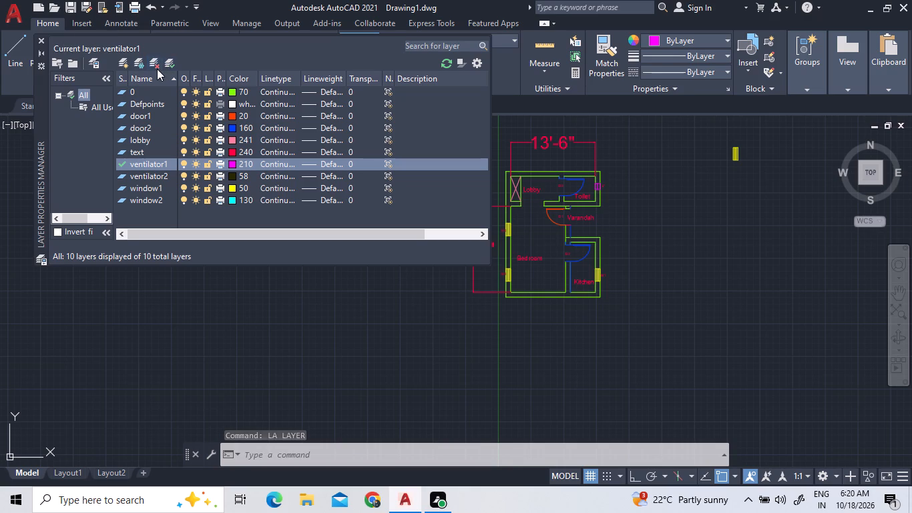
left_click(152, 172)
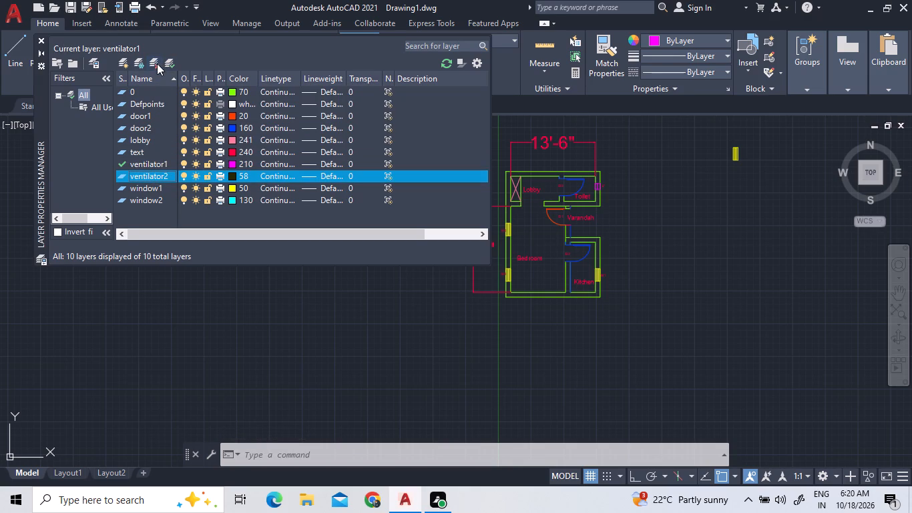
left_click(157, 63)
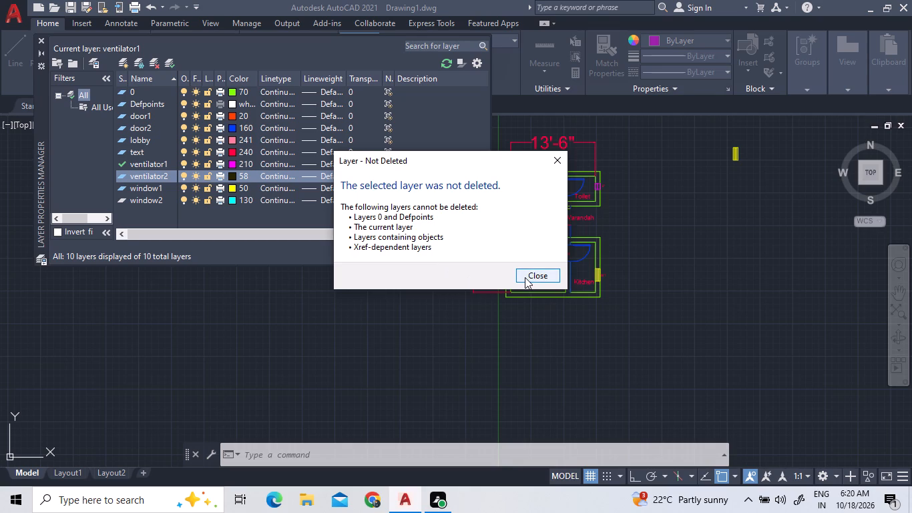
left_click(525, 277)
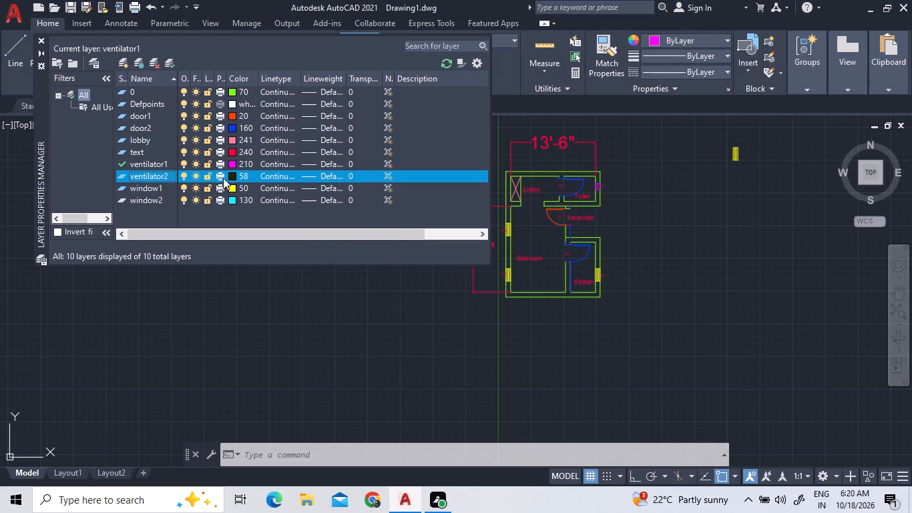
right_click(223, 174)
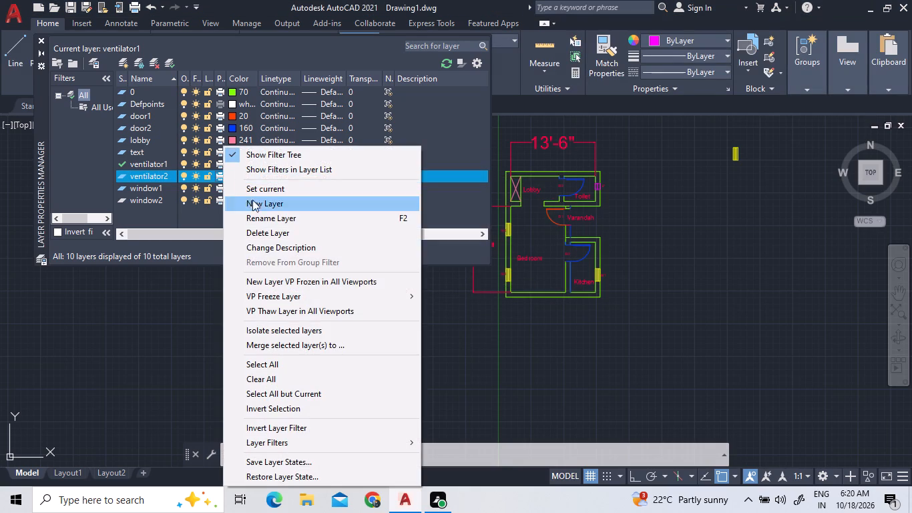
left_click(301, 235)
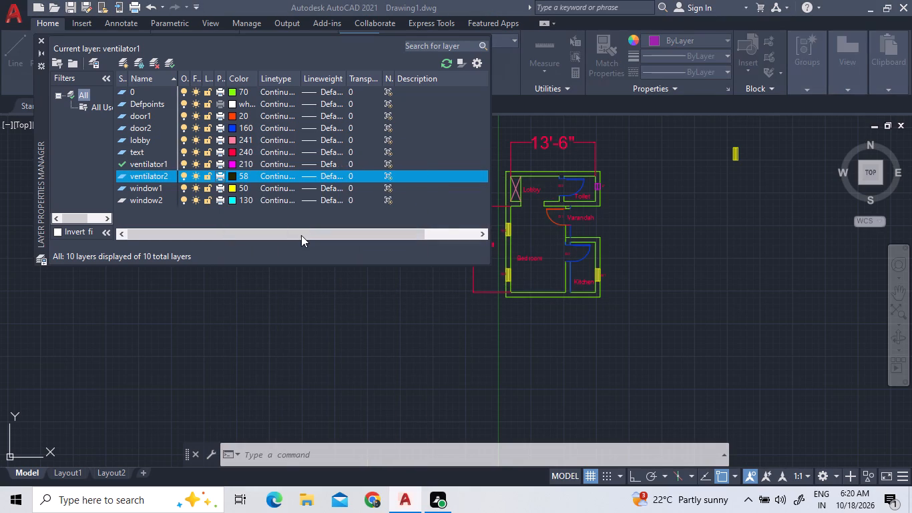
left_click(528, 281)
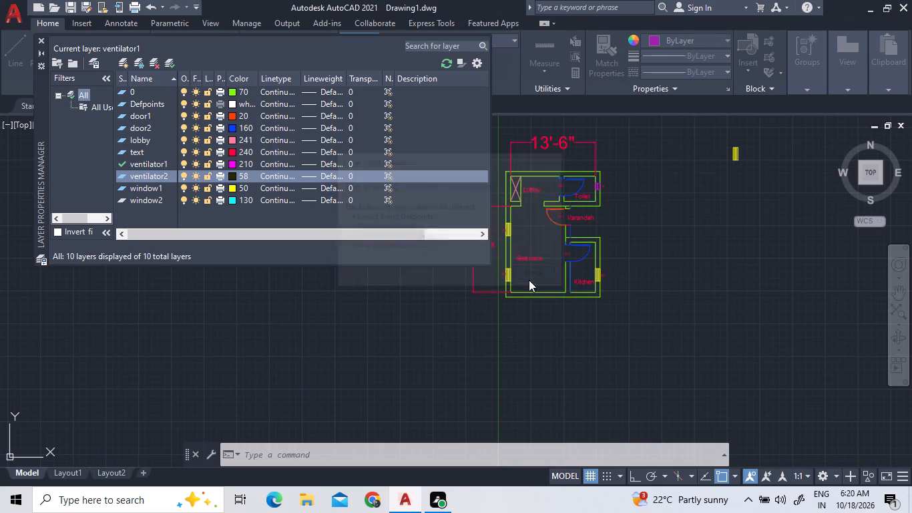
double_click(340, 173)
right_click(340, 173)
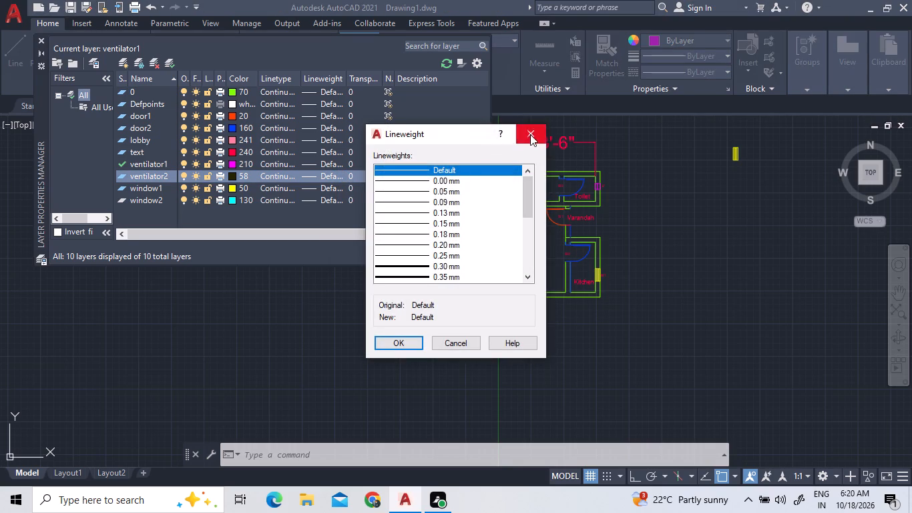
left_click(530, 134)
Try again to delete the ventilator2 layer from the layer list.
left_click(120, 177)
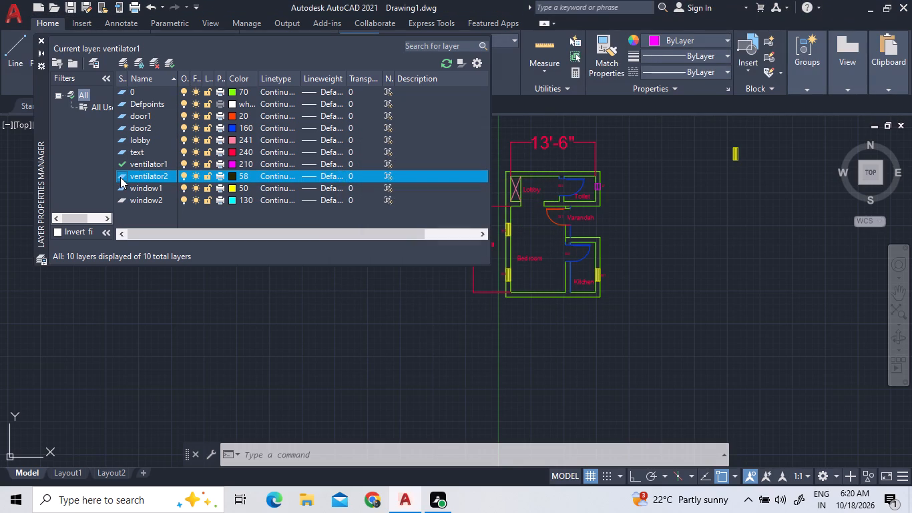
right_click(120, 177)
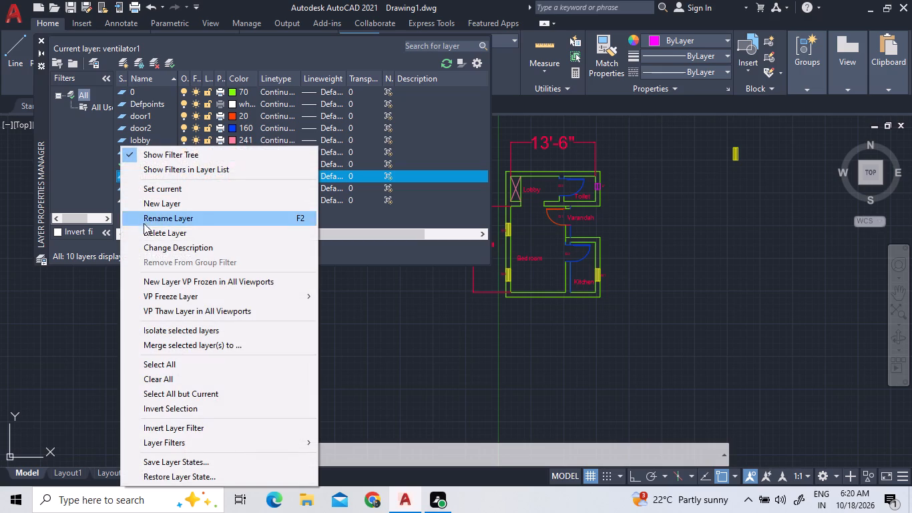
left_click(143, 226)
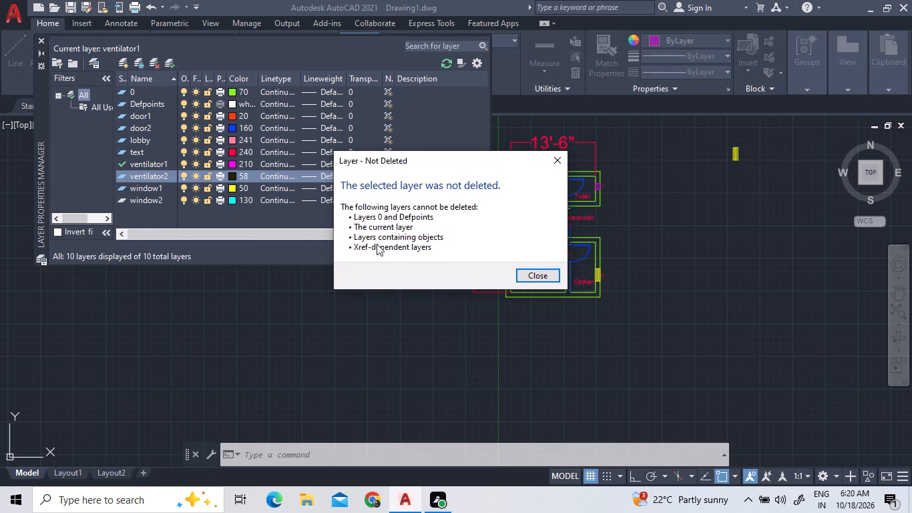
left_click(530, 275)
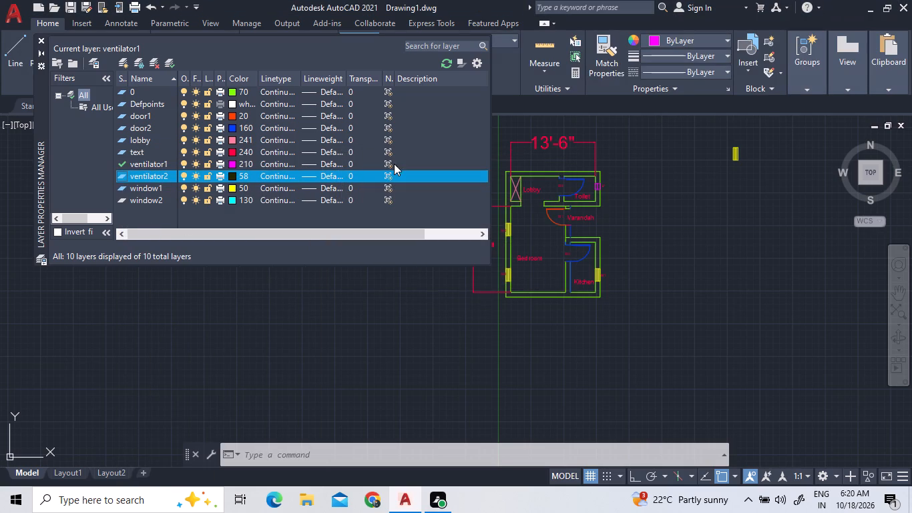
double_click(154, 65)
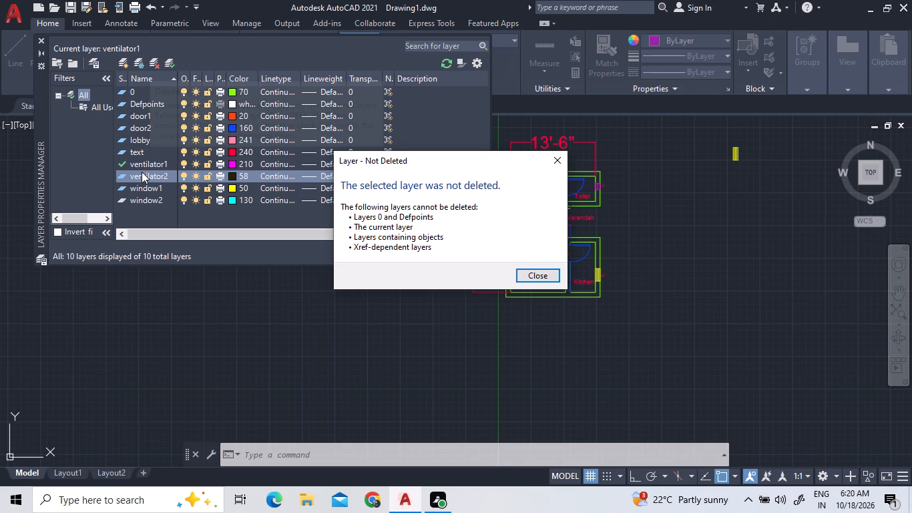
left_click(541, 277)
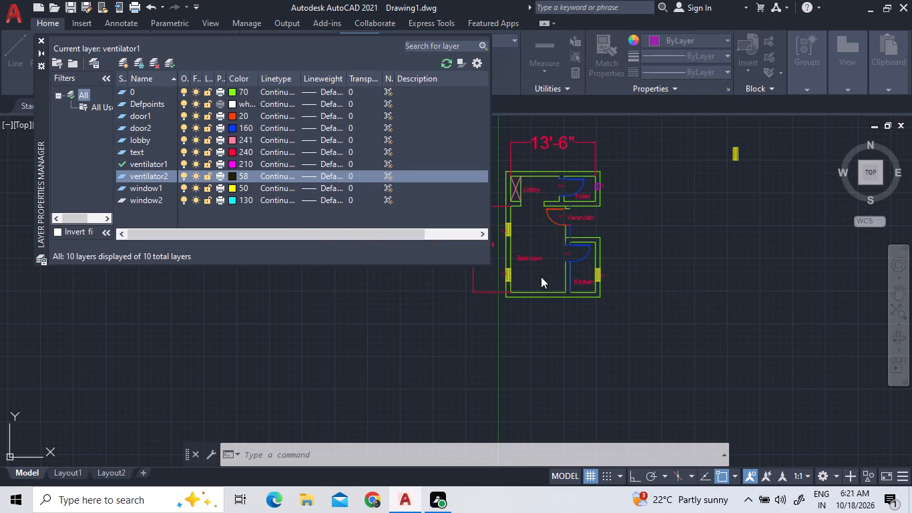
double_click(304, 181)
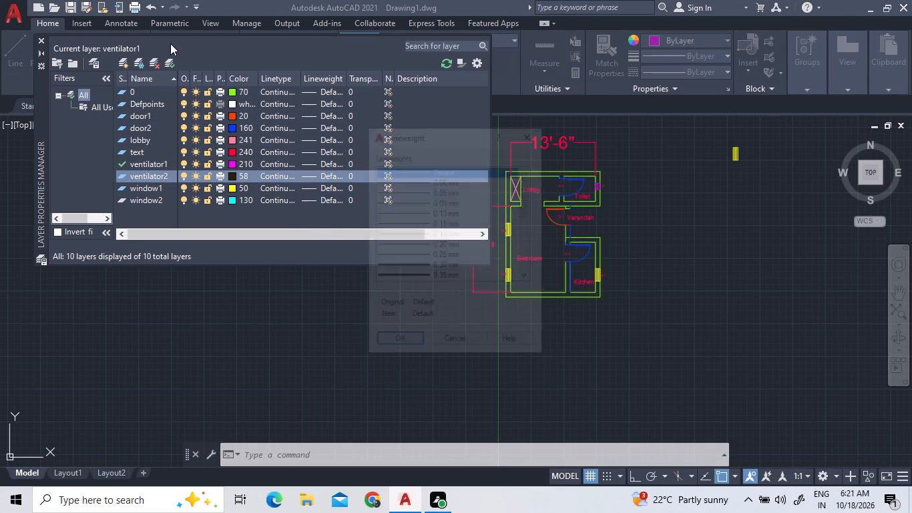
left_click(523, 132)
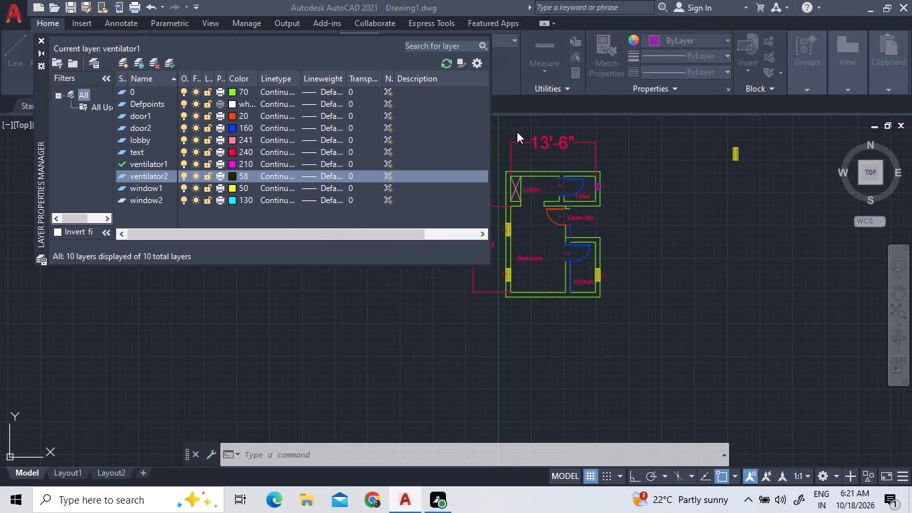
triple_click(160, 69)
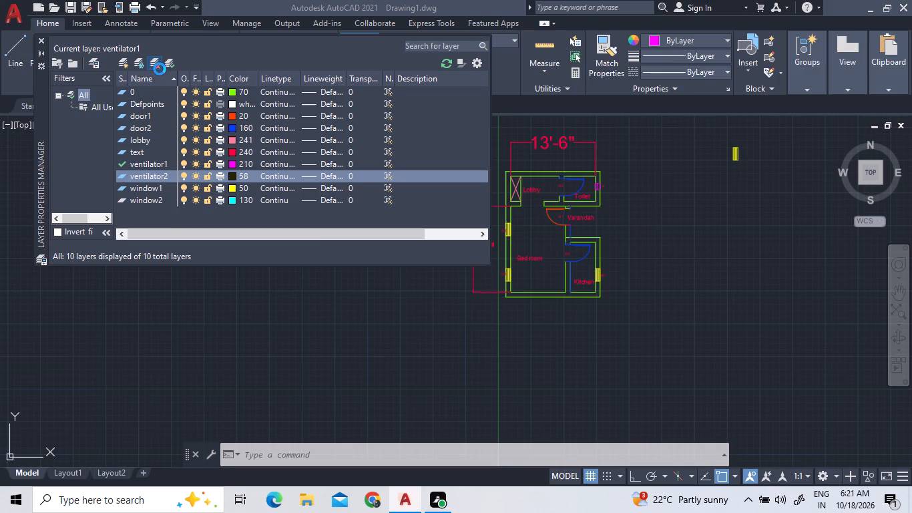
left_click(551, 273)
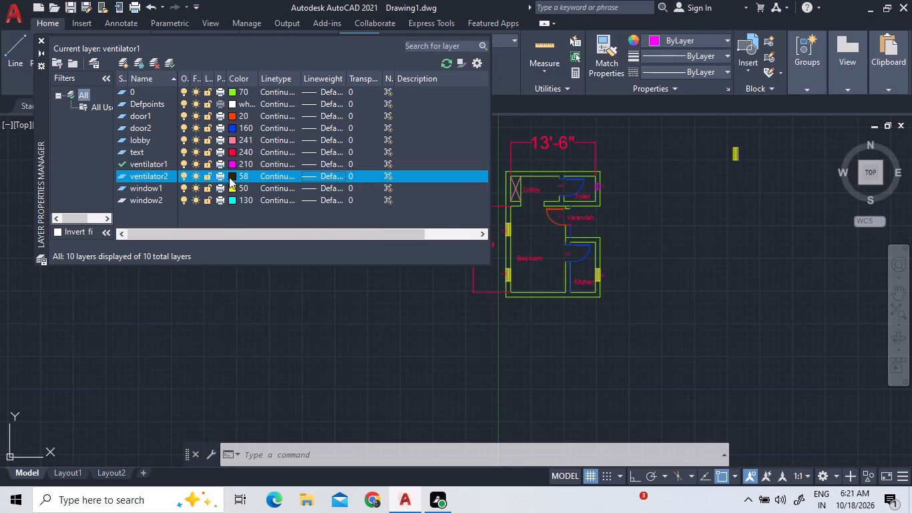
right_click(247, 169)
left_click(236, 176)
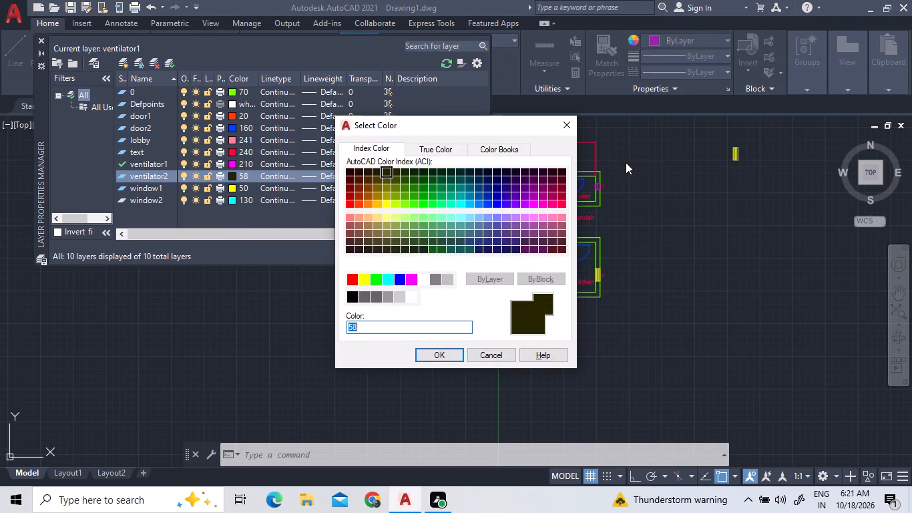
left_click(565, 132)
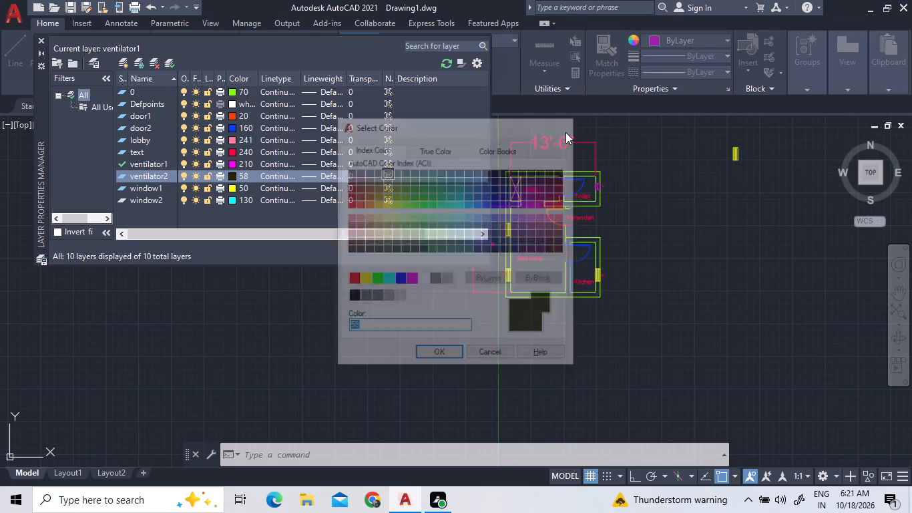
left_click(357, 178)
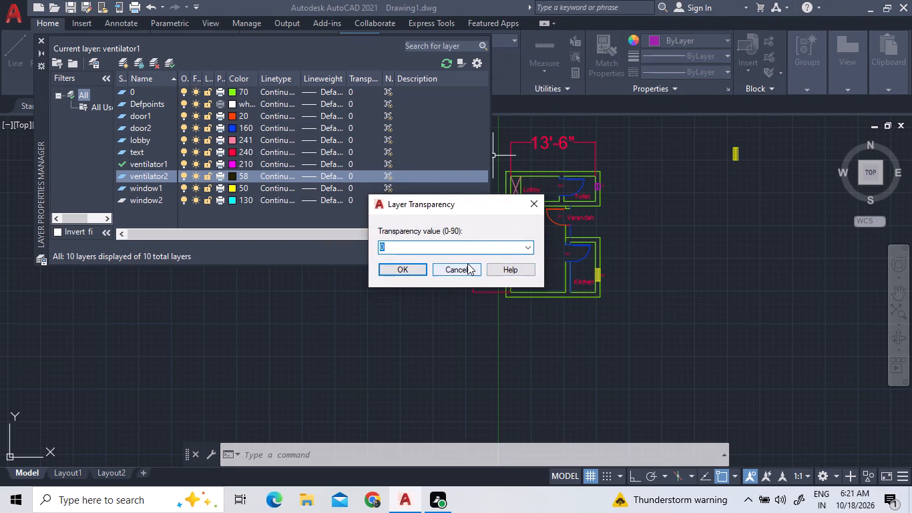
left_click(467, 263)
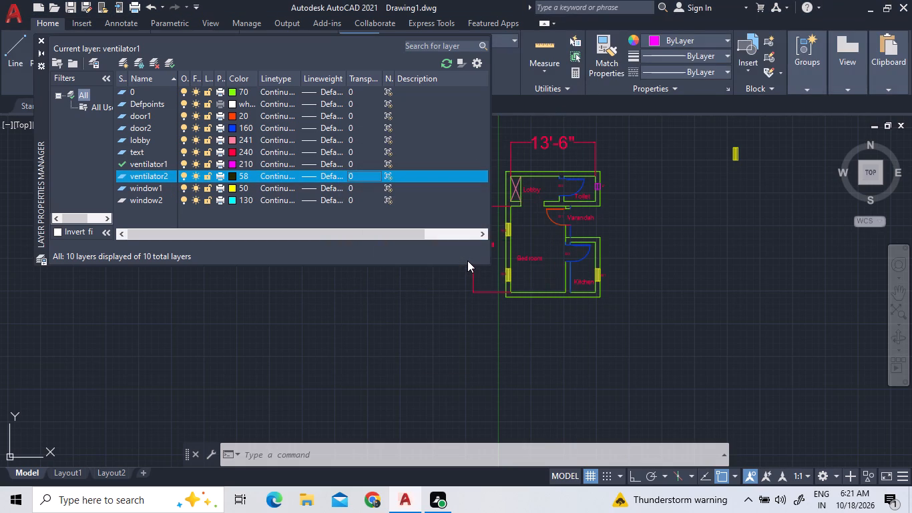
Make ventilator2 the current layer, try to delete it, and close the layer properties.
key("alt+d")
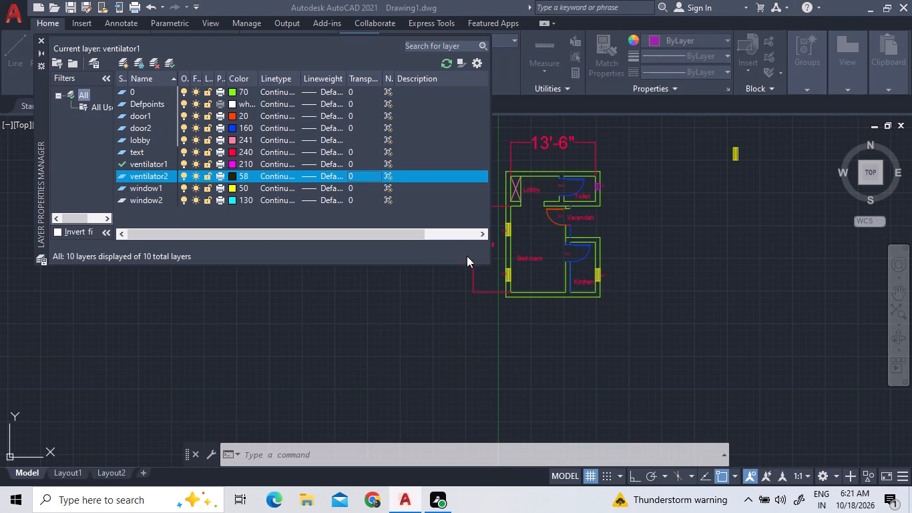
left_click(525, 281)
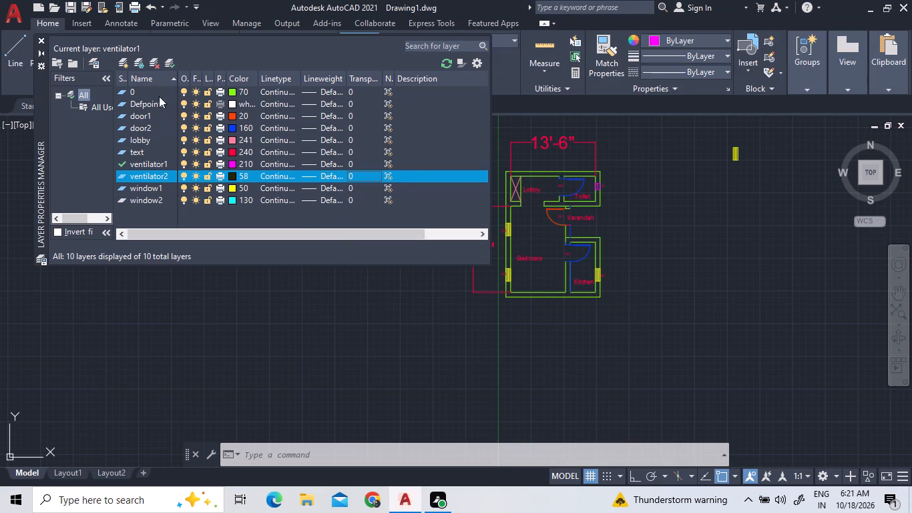
left_click(150, 184)
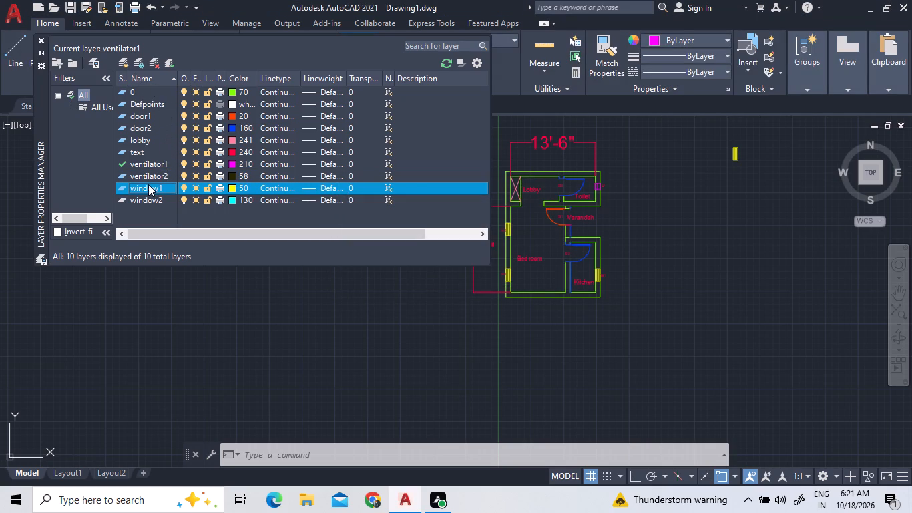
double_click(148, 172)
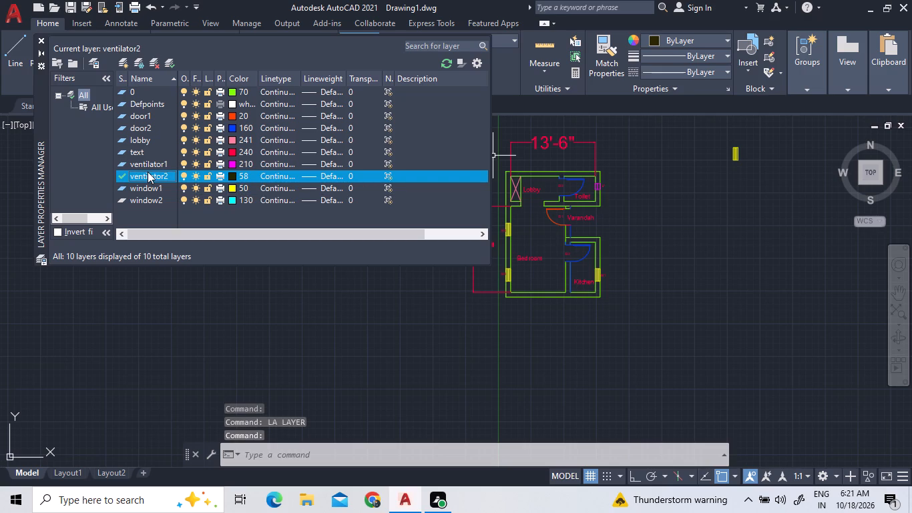
key("alt+d")
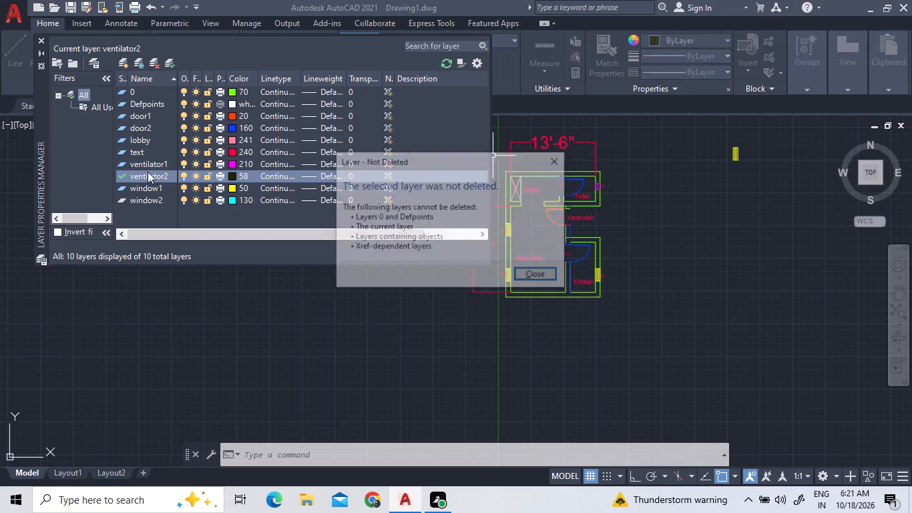
double_click(557, 277)
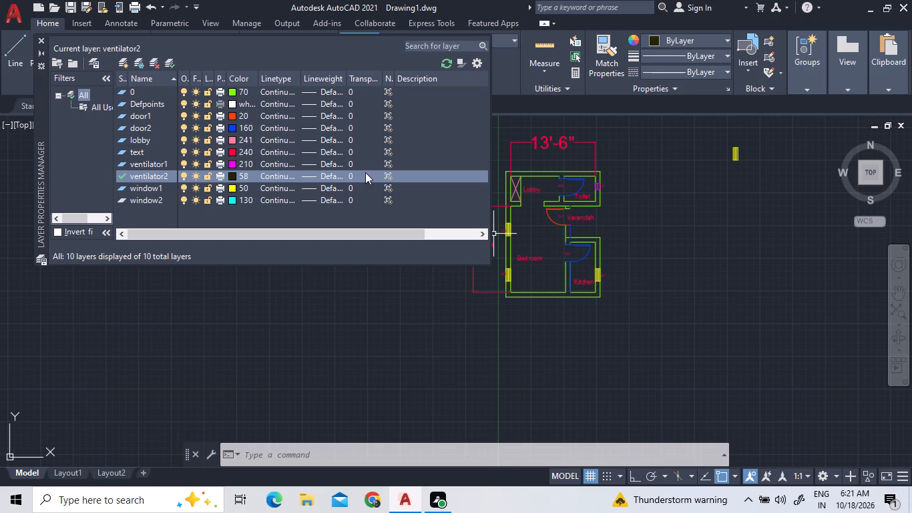
key("Escape")
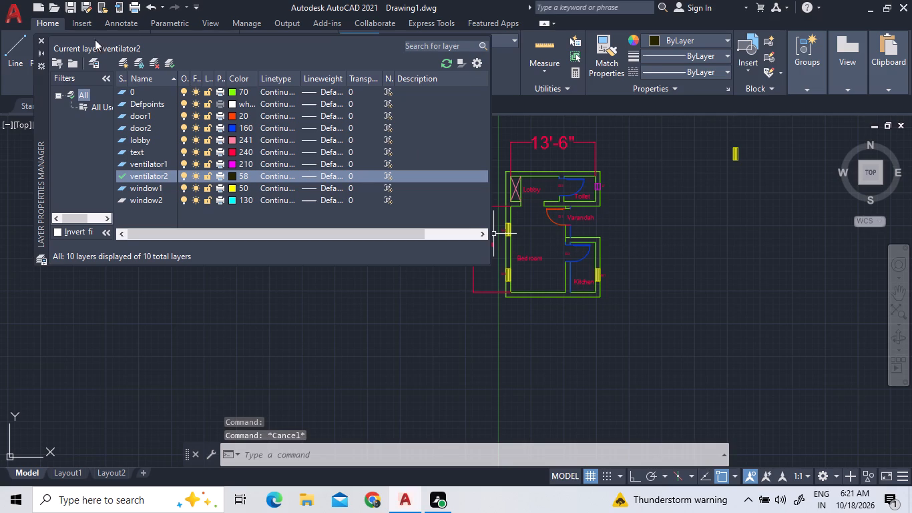
left_click(38, 37)
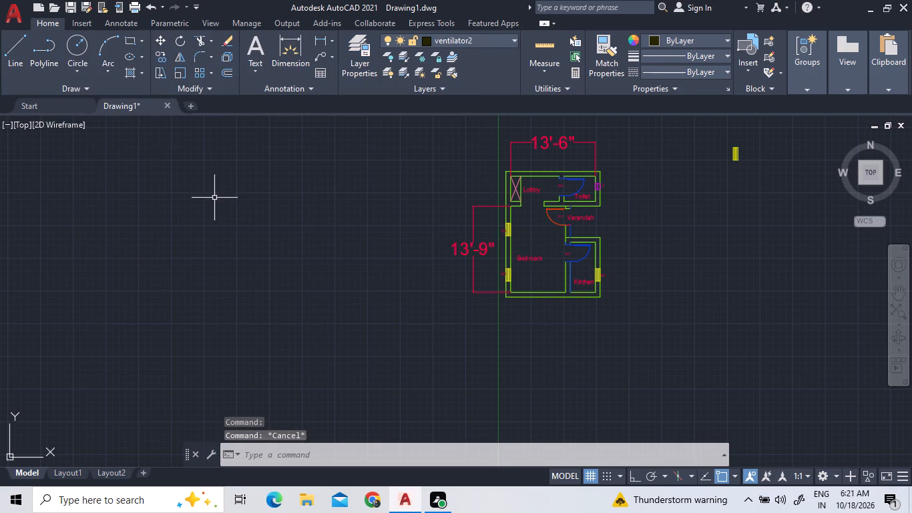
Measure the outer walls at the bedroom's bottom-left corner with Quick Measure.
scroll(638, 262, "up", 2)
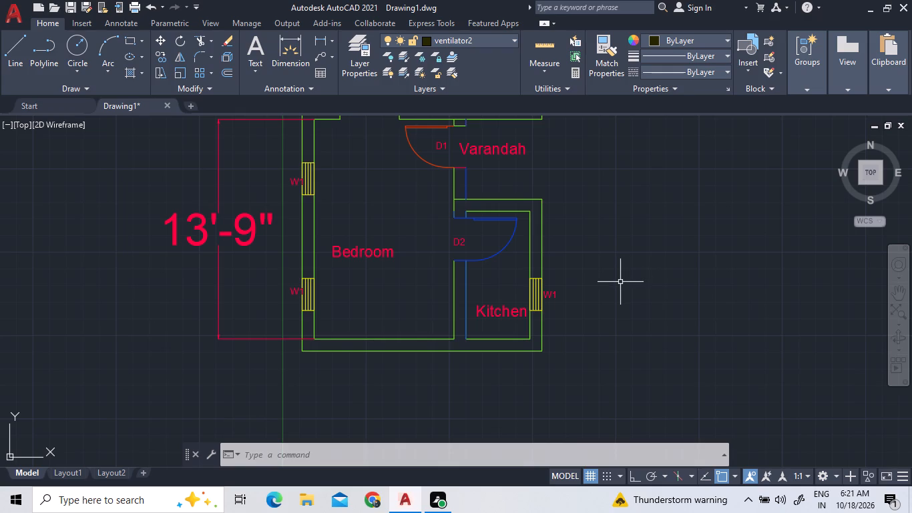
scroll(573, 335, "up", 1)
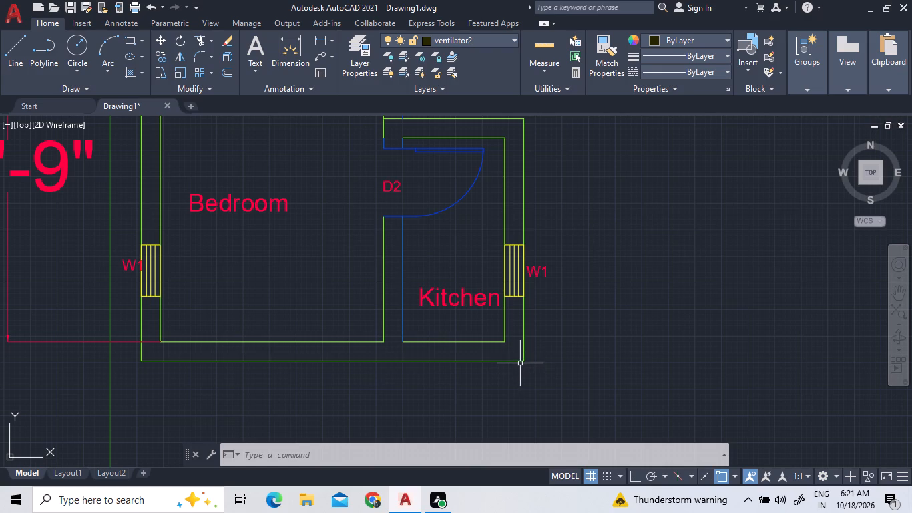
left_click(6, 45)
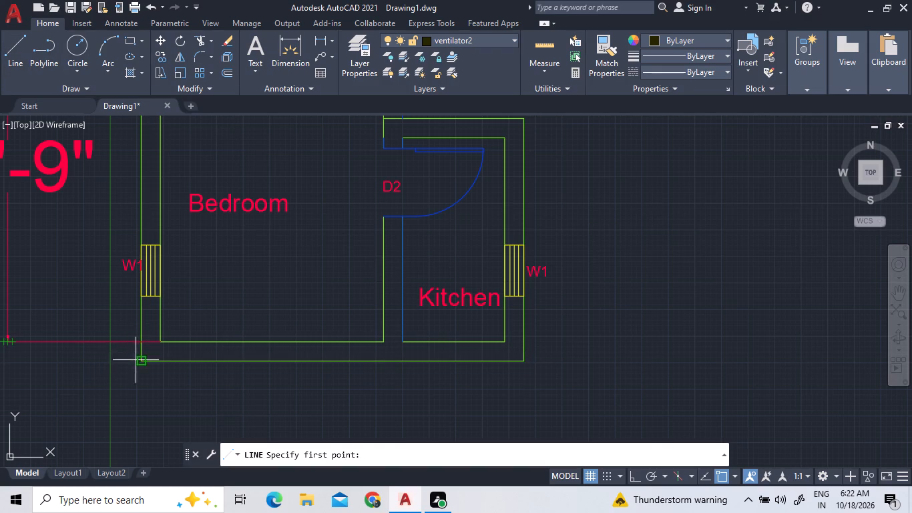
scroll(136, 361, "up", 3)
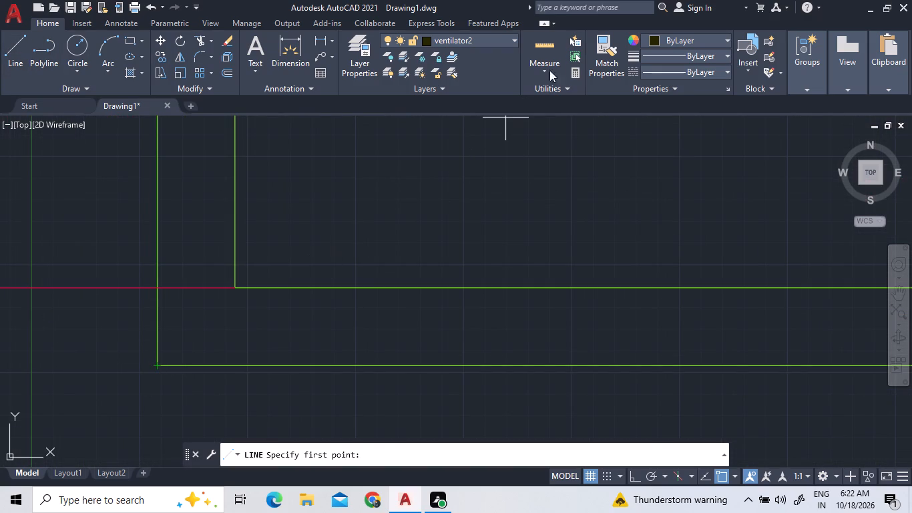
left_click(549, 41)
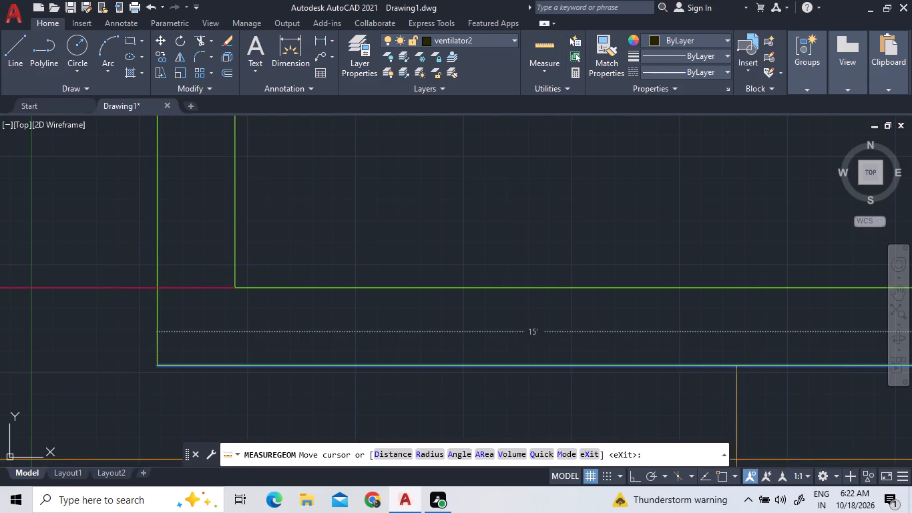
left_click(720, 475)
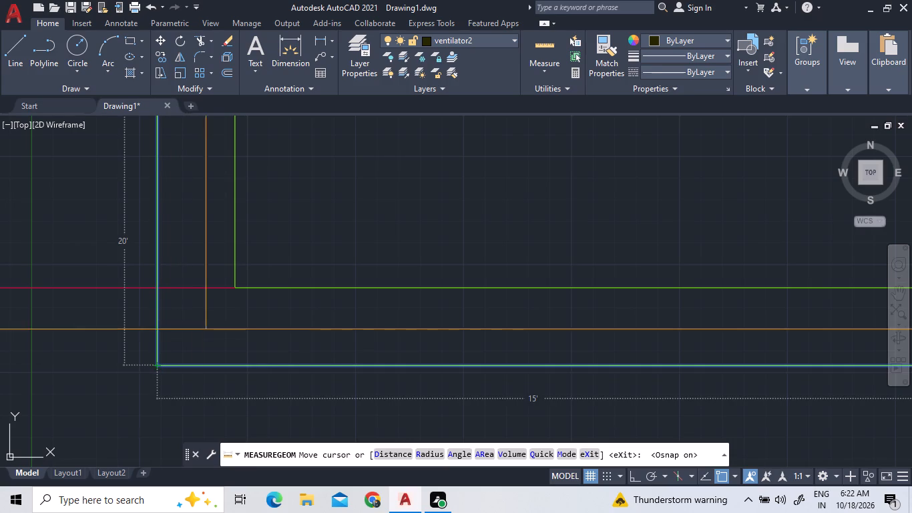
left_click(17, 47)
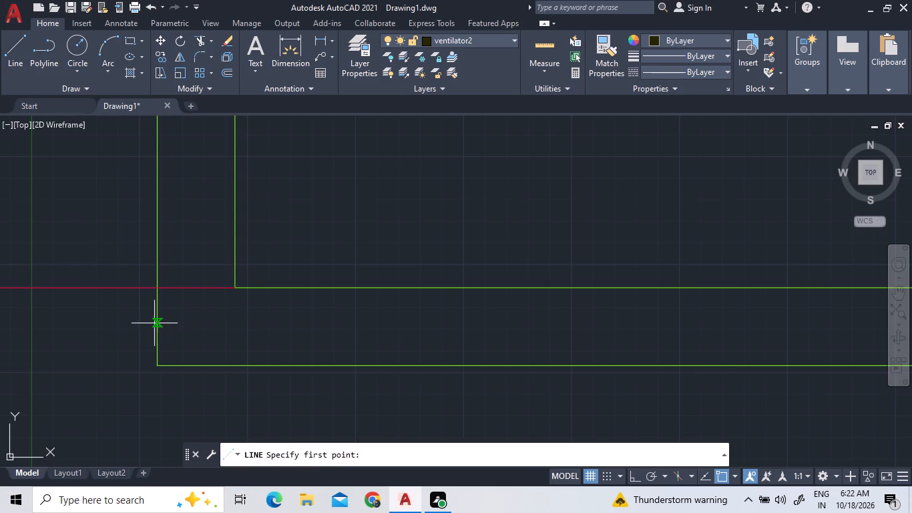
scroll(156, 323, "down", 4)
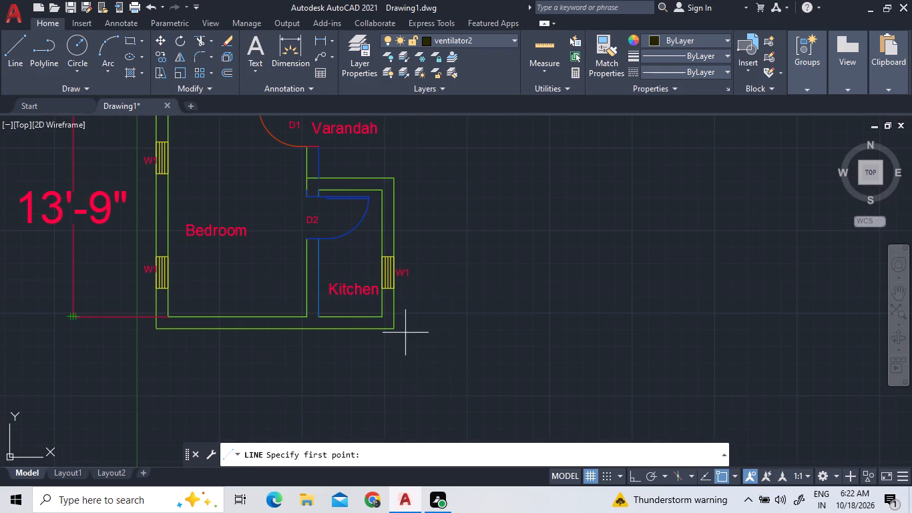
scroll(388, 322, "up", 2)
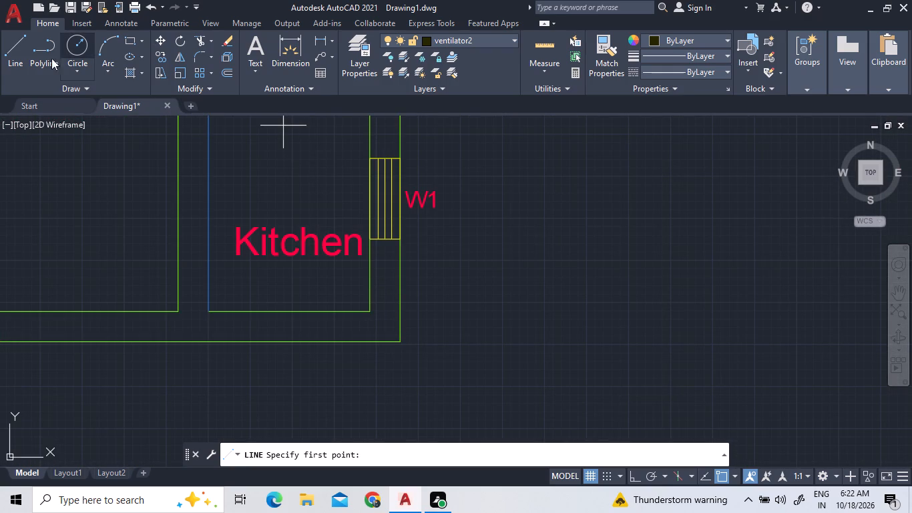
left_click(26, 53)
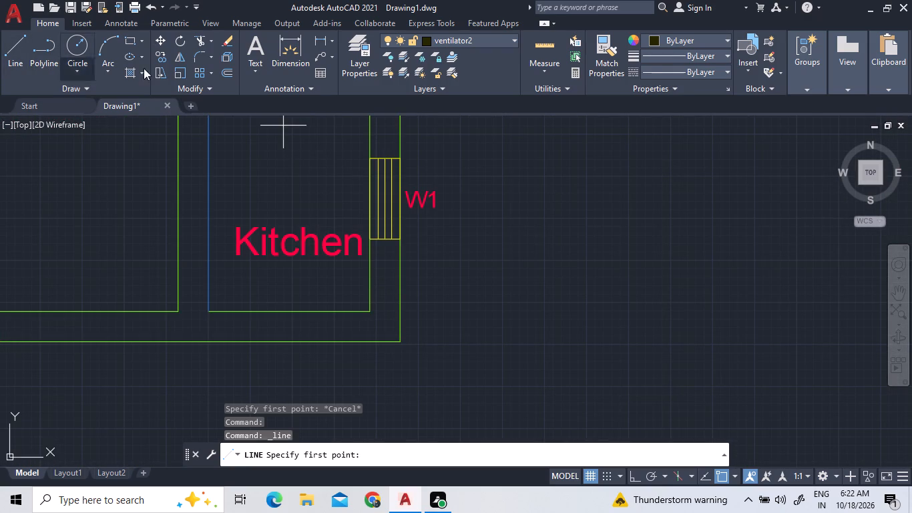
Extend the kitchen's bottom inner wall line to the outer wall beneath the W1 window.
left_click(209, 40)
left_click(217, 85)
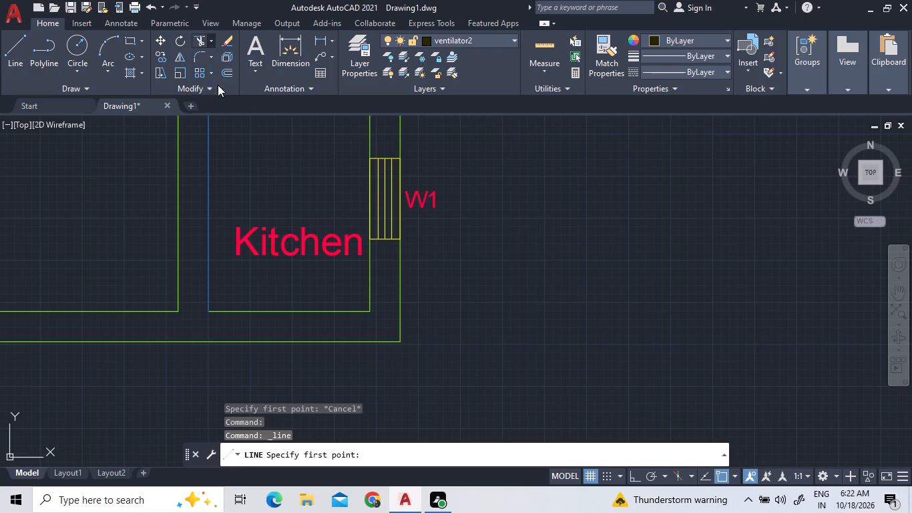
left_click(332, 313)
scroll(294, 317, "down", 4)
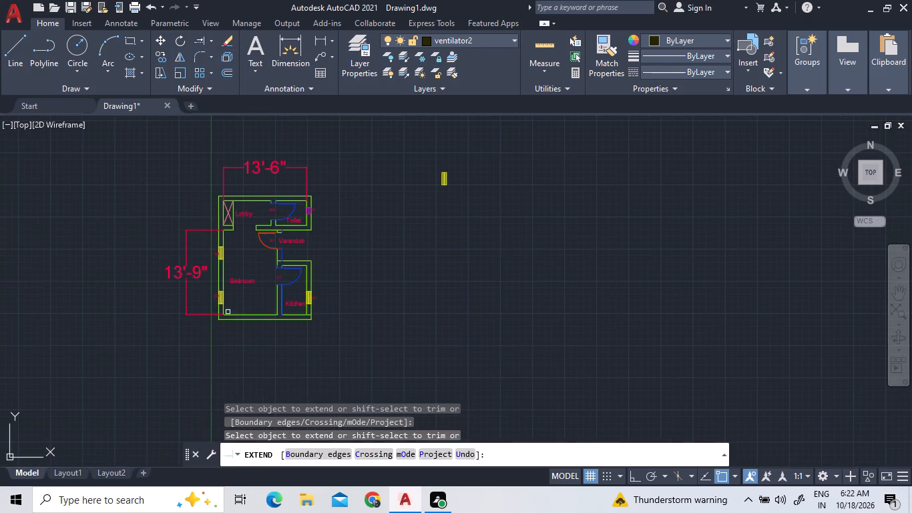
scroll(226, 312, "up", 5)
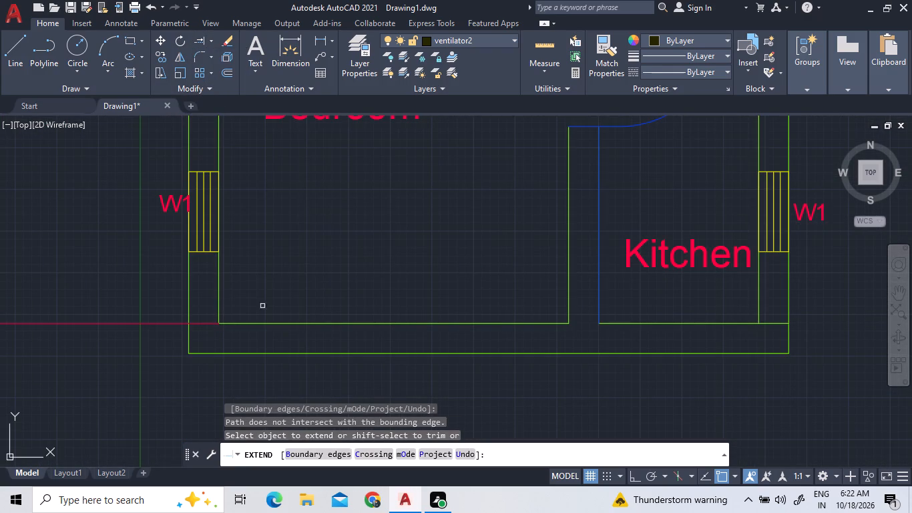
right_click(271, 268)
left_click(286, 276)
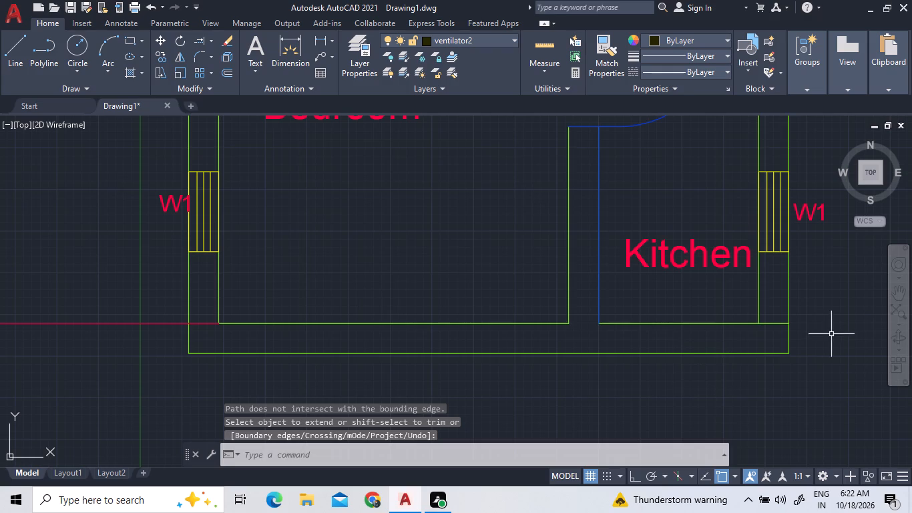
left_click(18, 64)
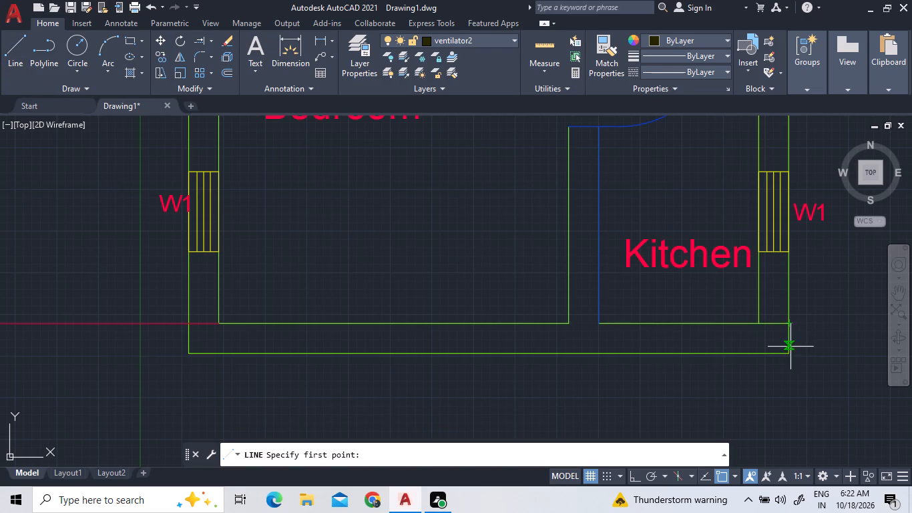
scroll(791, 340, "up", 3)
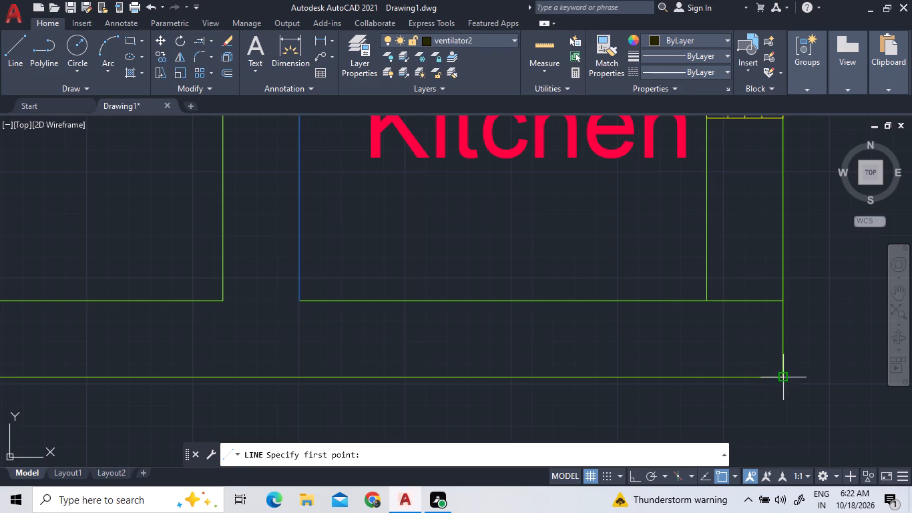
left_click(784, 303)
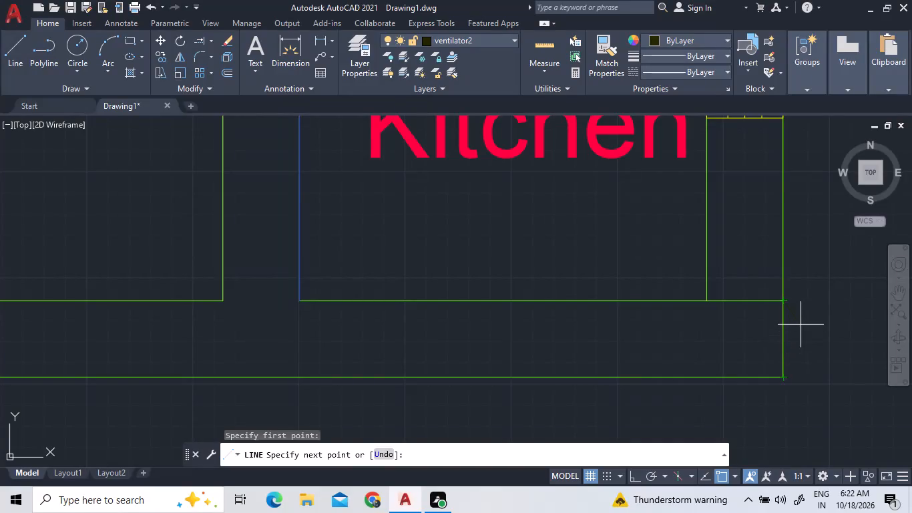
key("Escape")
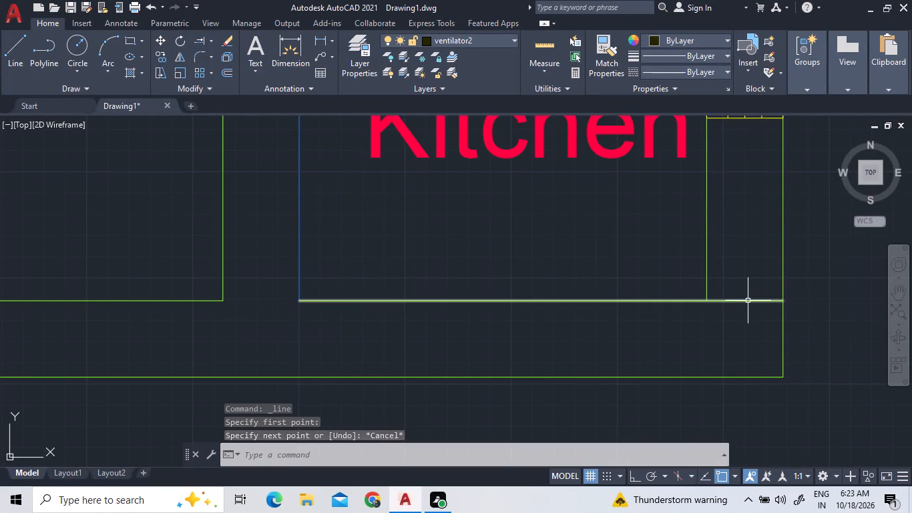
Offset the kitchen's bottom inner wall line 5" outward, toward the outer wall line.
left_click(229, 69)
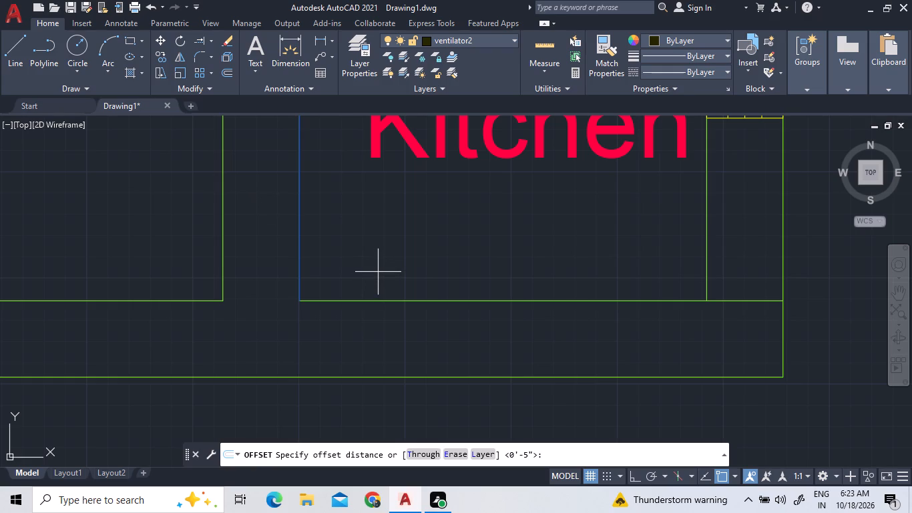
key("4")
key("apostrophe")
key("BackSpace")
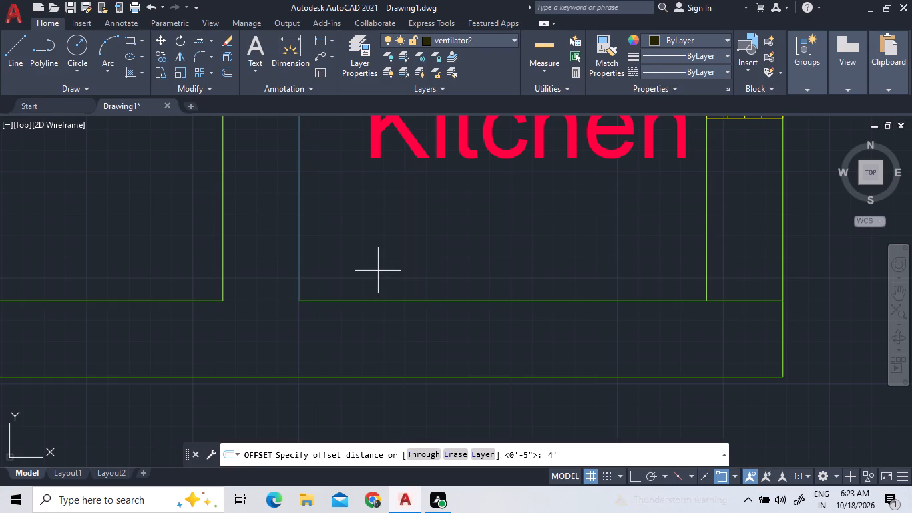
key("BackSpace")
key("5")
key("shift+quotedbl")
key("Return")
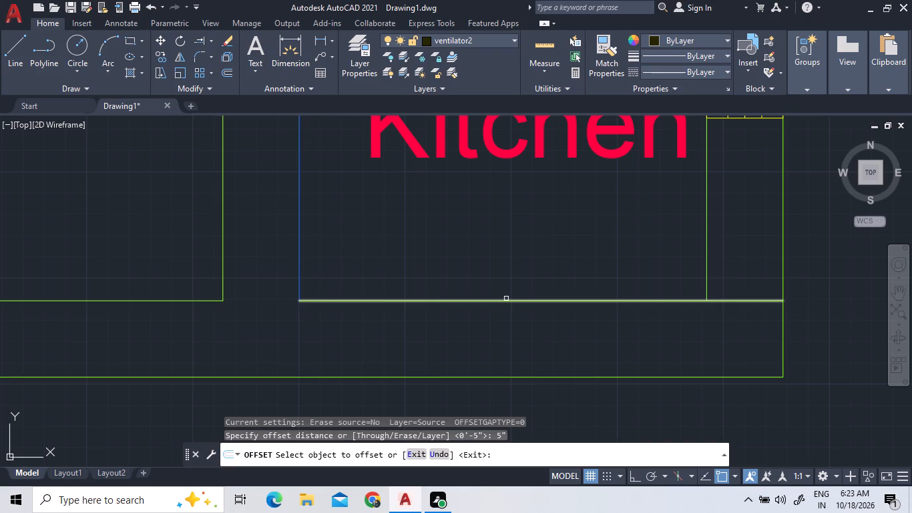
left_click(506, 299)
left_click(504, 301)
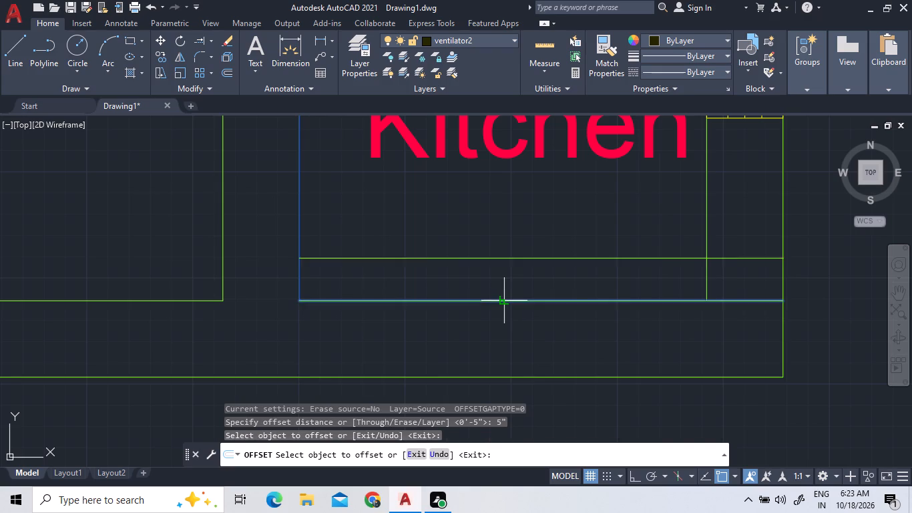
double_click(505, 309)
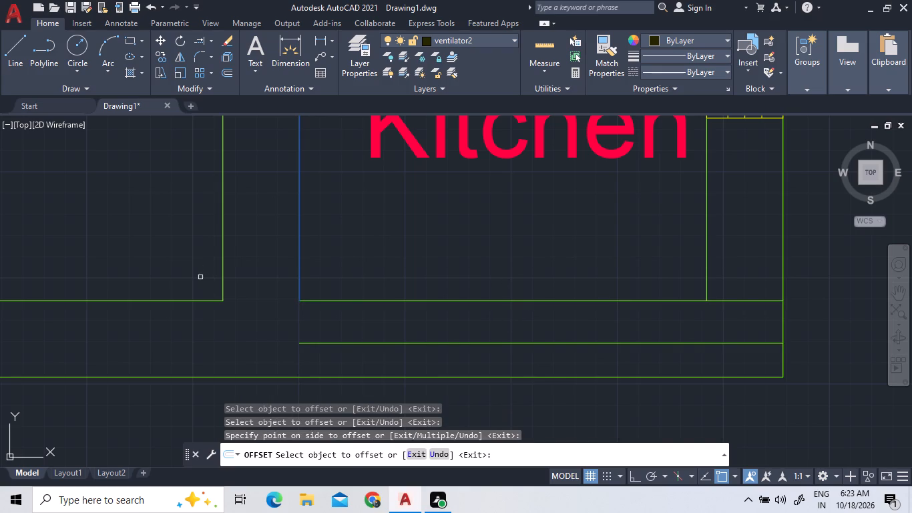
Offset the bedroom's bottom inner wall line by the same 5" toward the outer wall line.
left_click(194, 302)
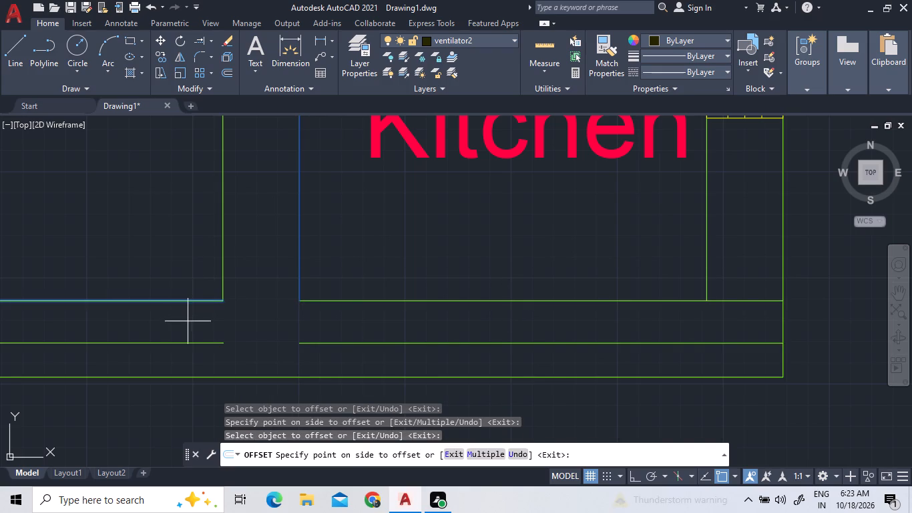
double_click(188, 321)
scroll(500, 360, "down", 3)
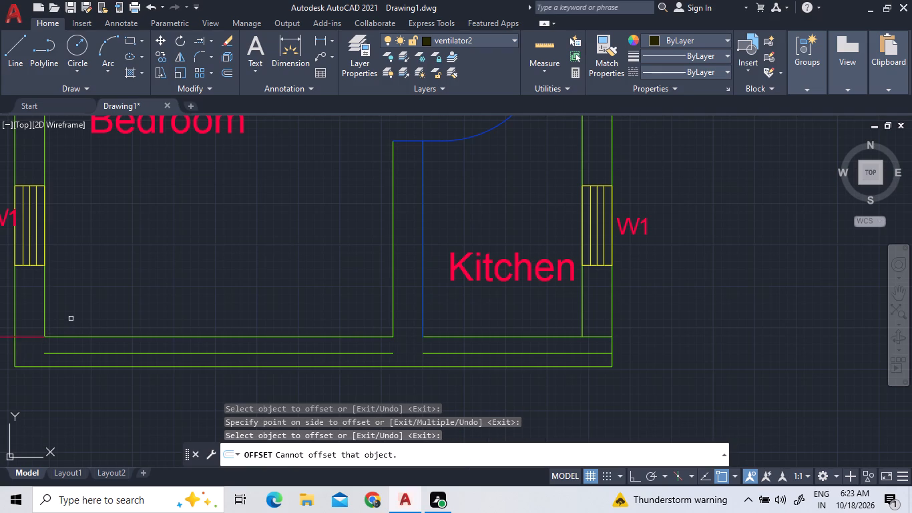
key("Escape")
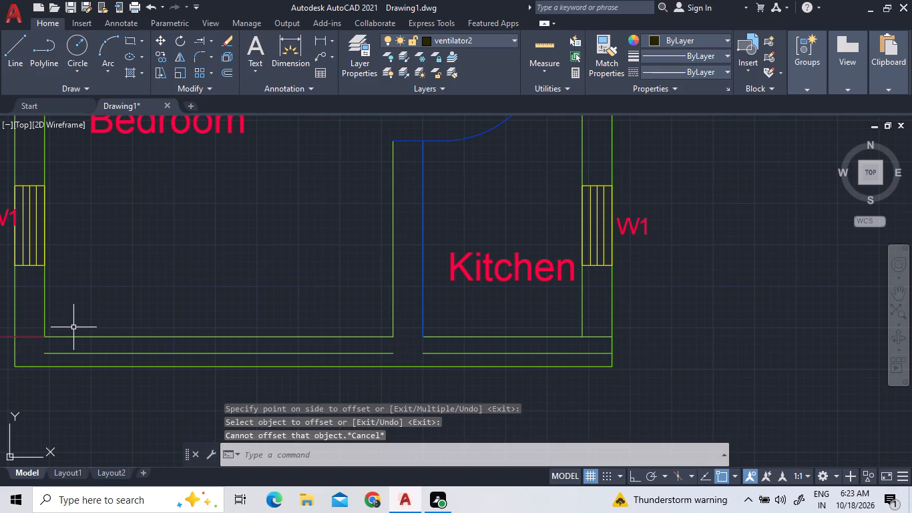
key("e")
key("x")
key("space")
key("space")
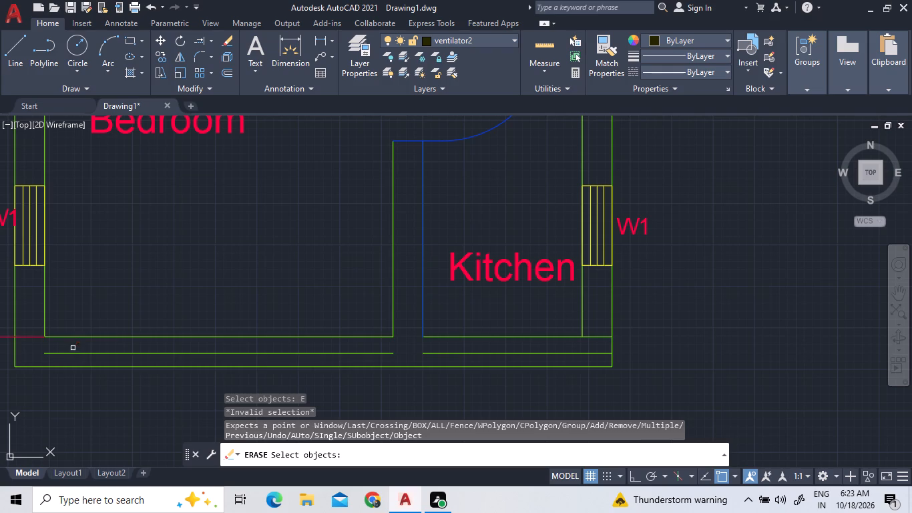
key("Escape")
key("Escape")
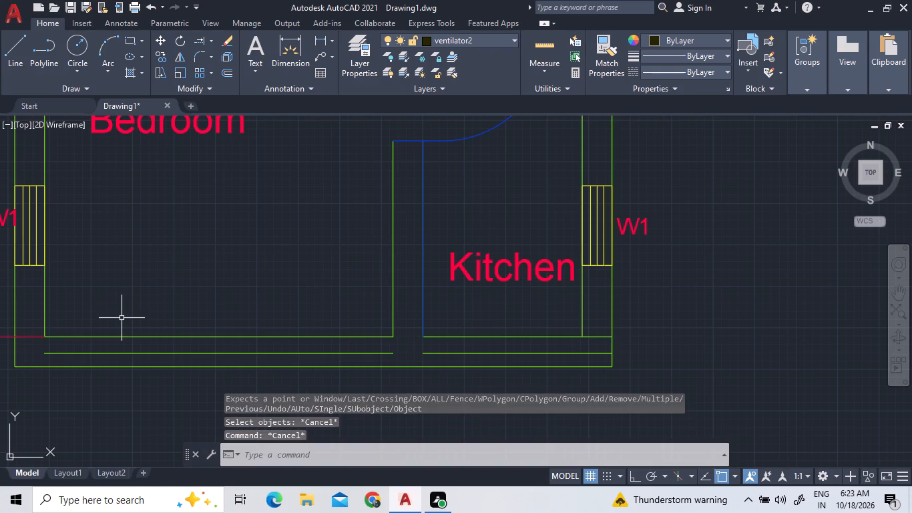
Extend the bedroom's offset line to the left outer wall and the kitchen's offset line leftward across the gap between the rooms.
type("ex")
key("space")
key("space")
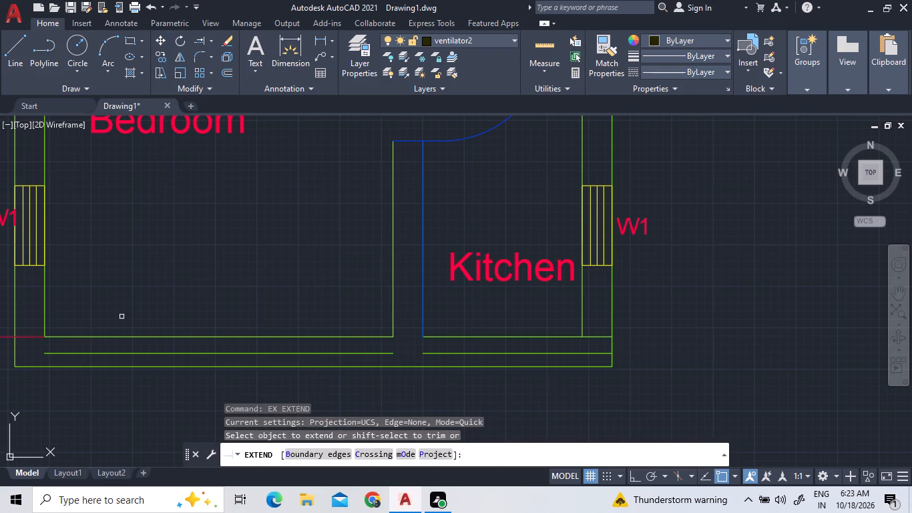
left_click(81, 353)
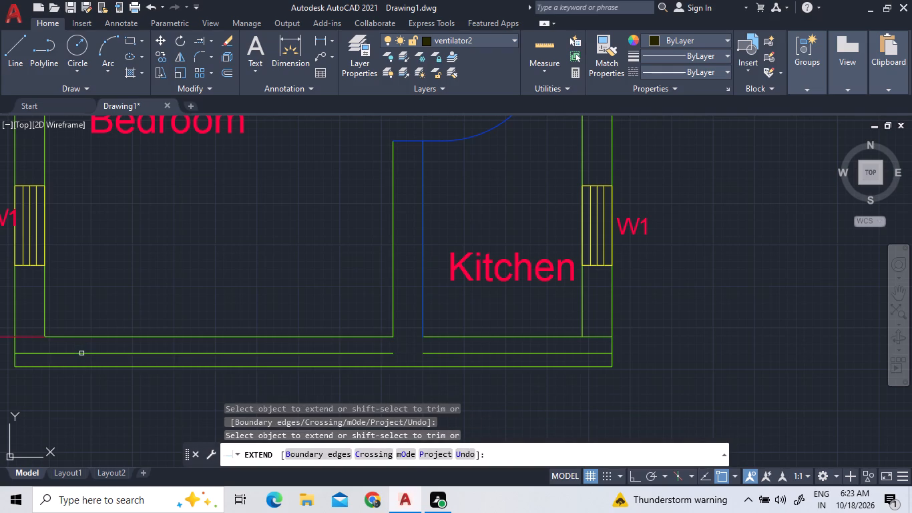
double_click(468, 352)
right_click(697, 311)
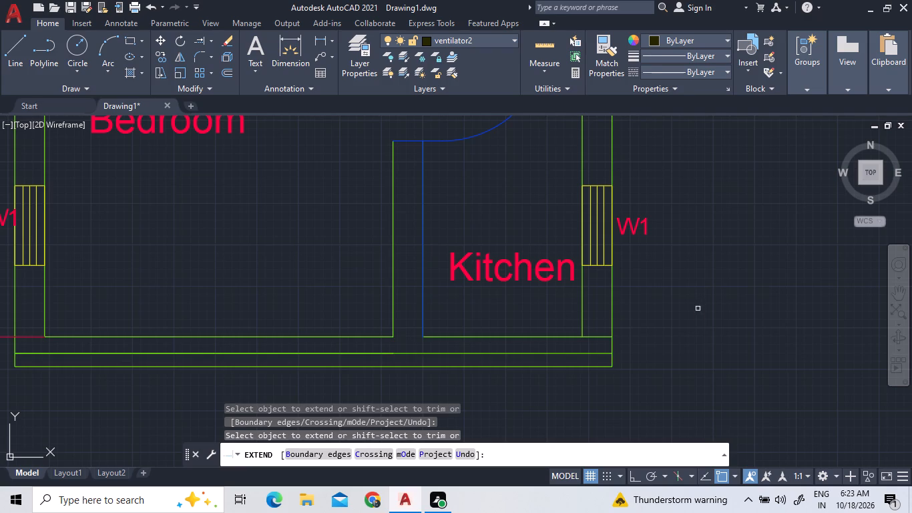
left_click(774, 140)
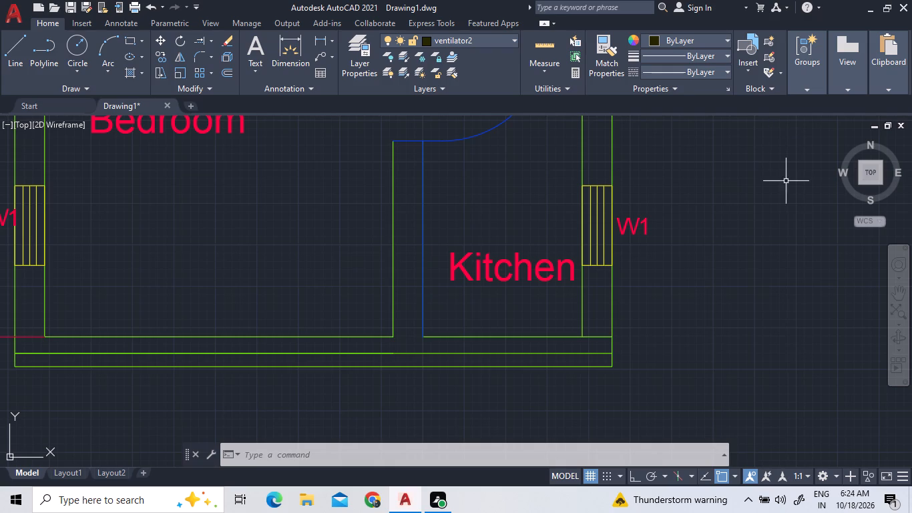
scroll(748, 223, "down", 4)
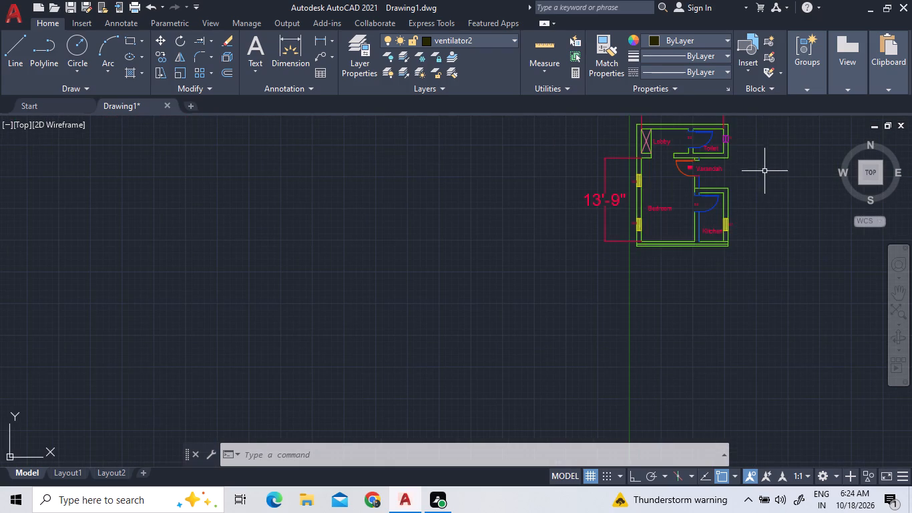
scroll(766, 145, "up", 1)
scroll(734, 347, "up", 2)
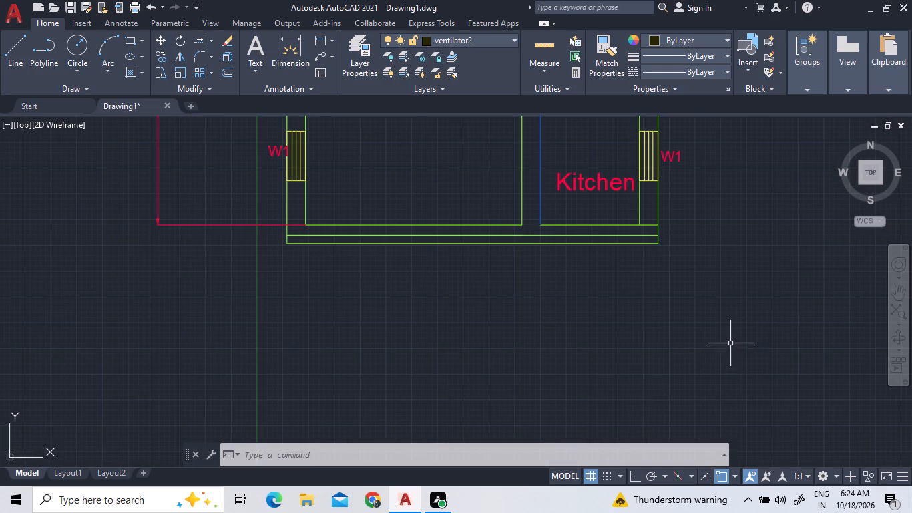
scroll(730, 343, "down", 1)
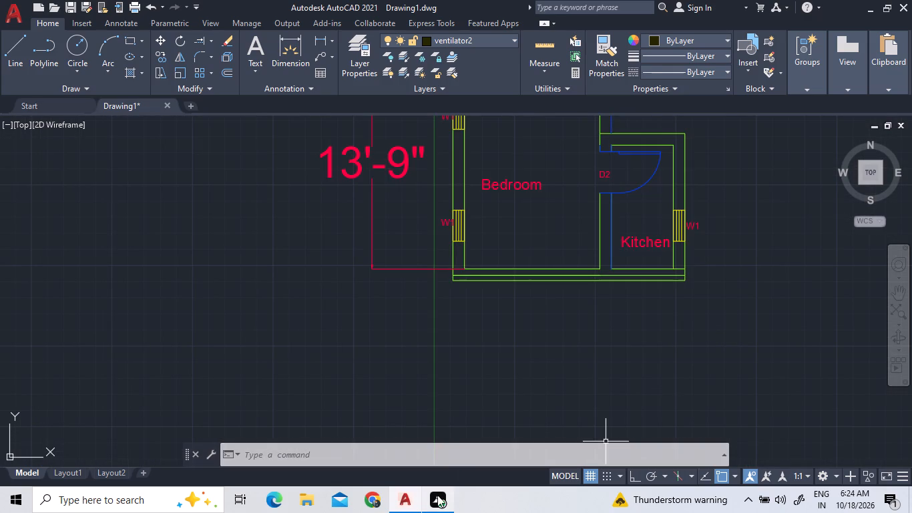
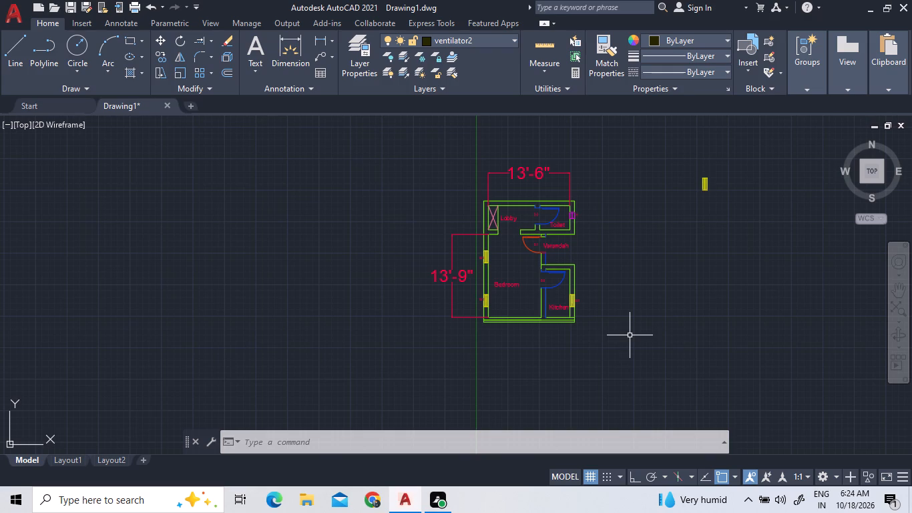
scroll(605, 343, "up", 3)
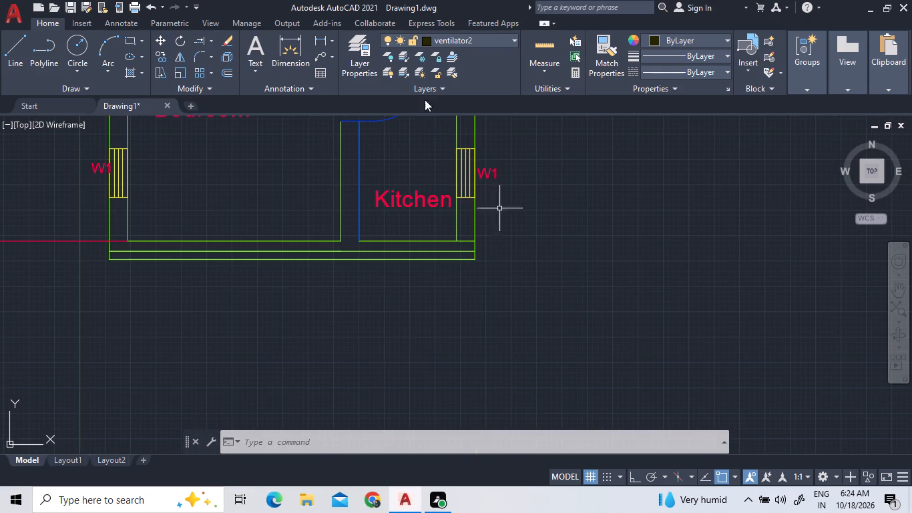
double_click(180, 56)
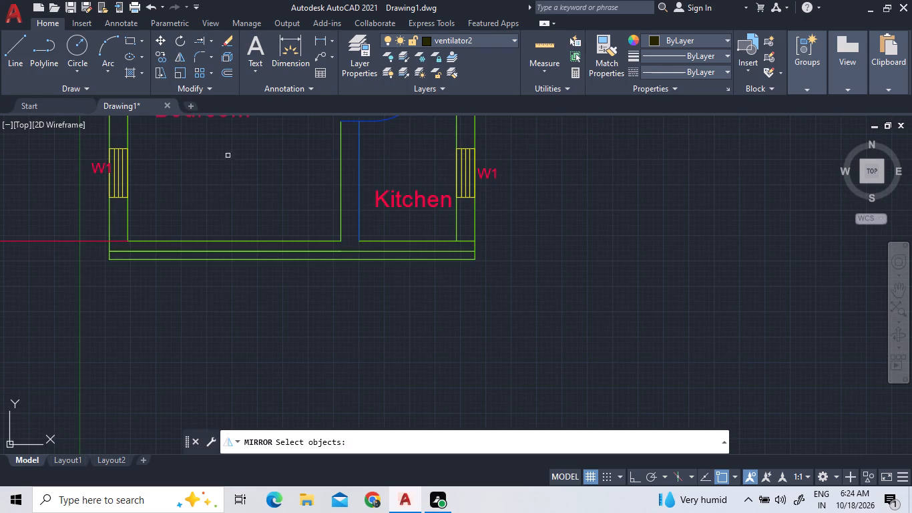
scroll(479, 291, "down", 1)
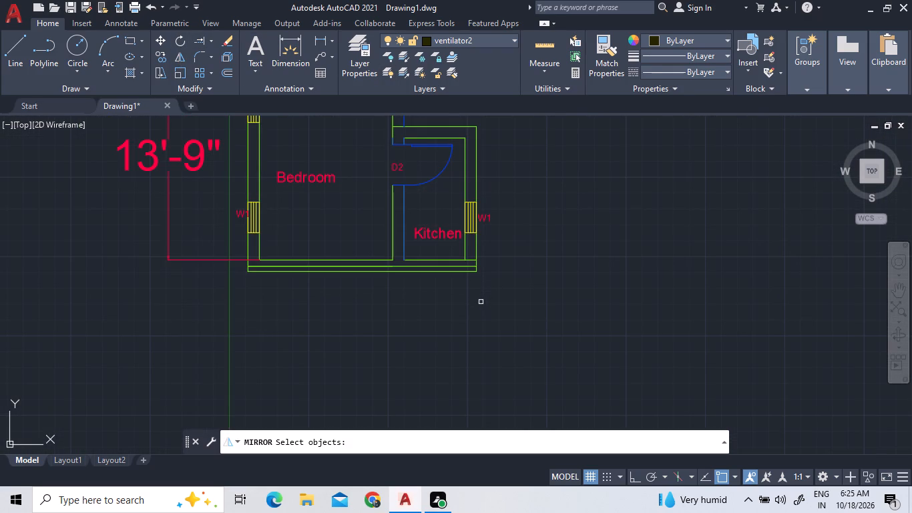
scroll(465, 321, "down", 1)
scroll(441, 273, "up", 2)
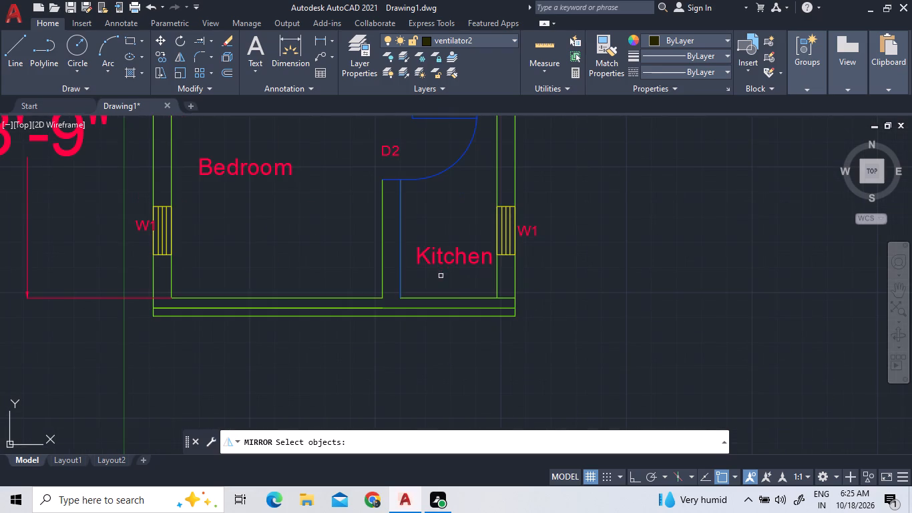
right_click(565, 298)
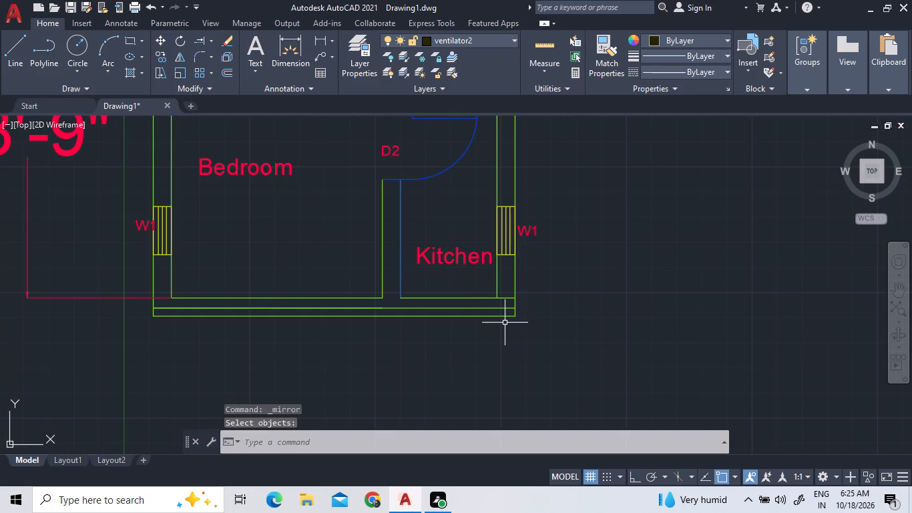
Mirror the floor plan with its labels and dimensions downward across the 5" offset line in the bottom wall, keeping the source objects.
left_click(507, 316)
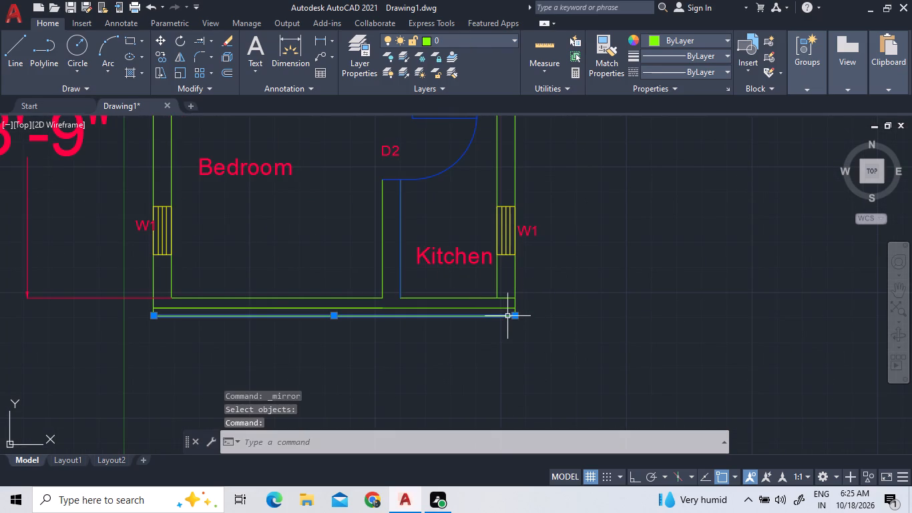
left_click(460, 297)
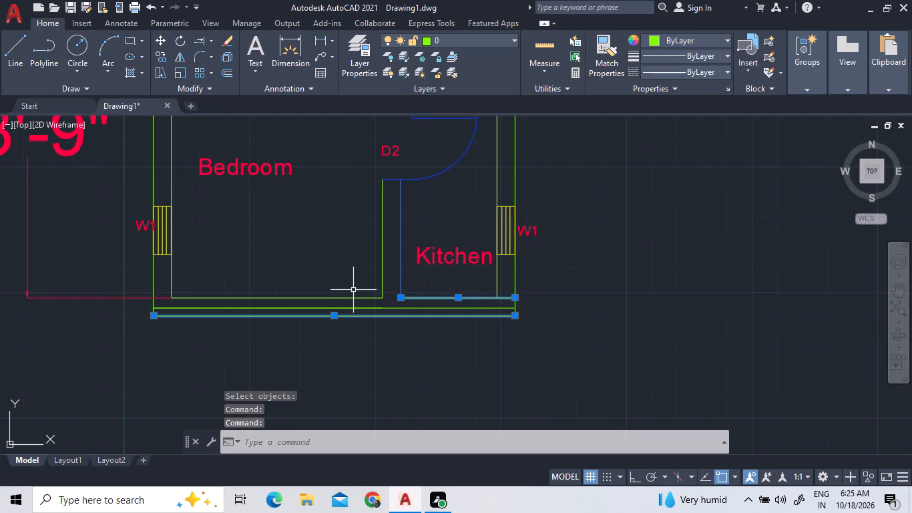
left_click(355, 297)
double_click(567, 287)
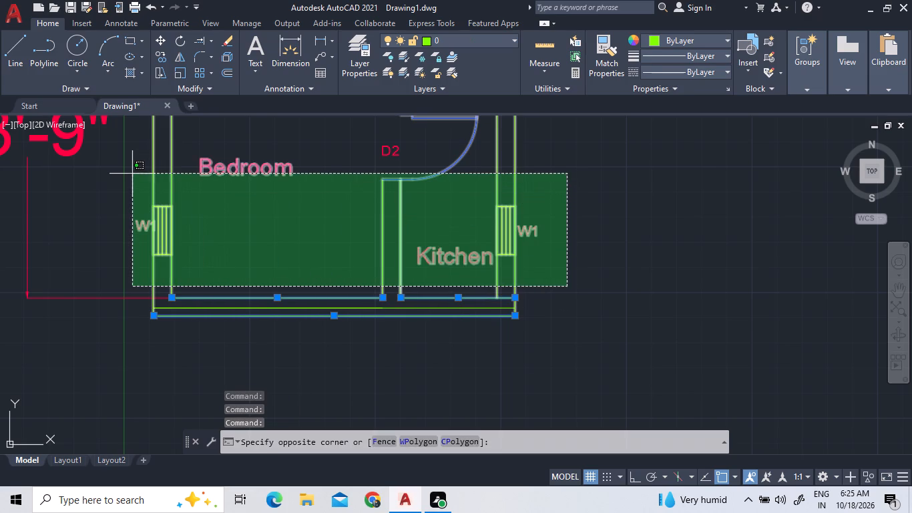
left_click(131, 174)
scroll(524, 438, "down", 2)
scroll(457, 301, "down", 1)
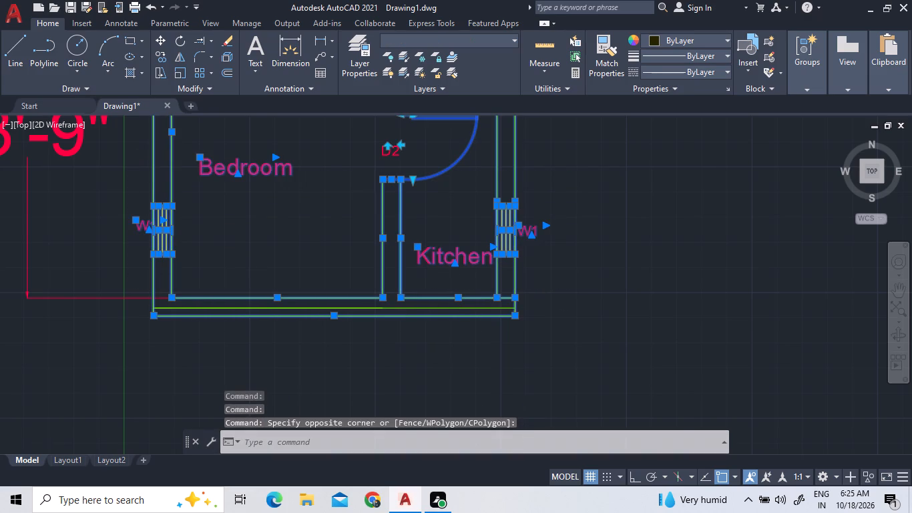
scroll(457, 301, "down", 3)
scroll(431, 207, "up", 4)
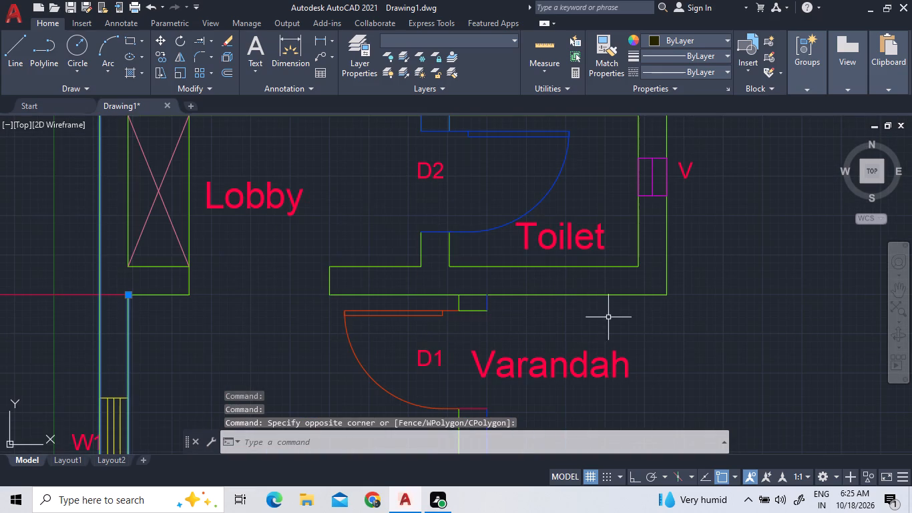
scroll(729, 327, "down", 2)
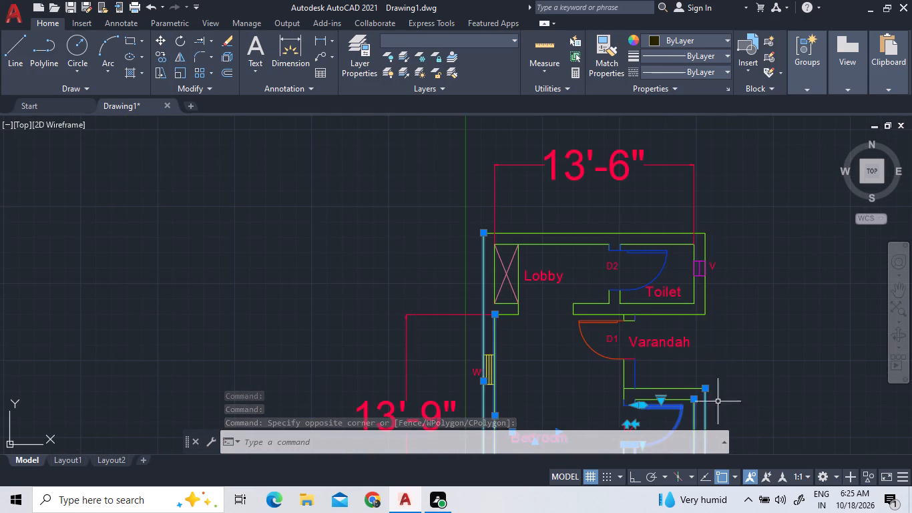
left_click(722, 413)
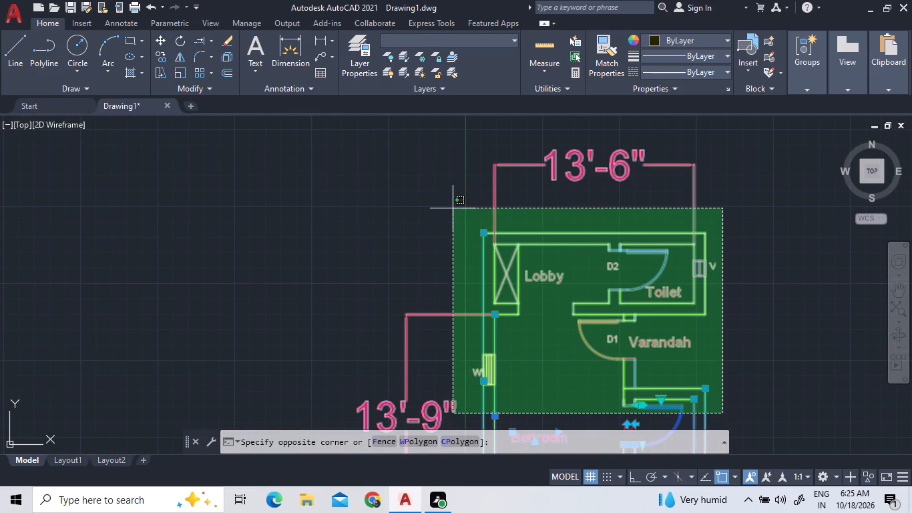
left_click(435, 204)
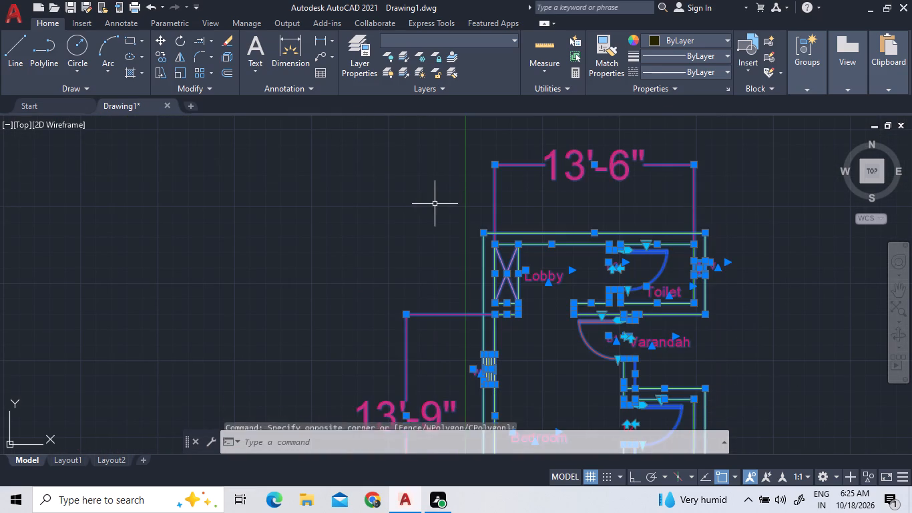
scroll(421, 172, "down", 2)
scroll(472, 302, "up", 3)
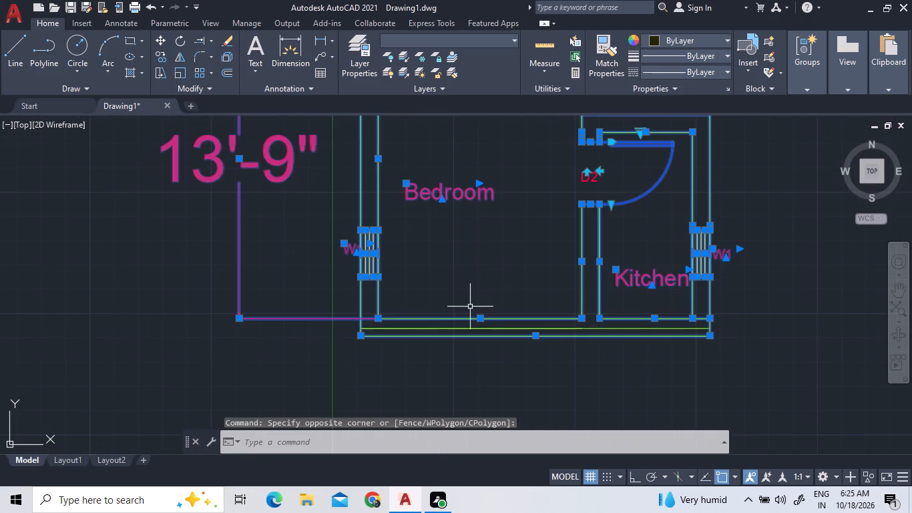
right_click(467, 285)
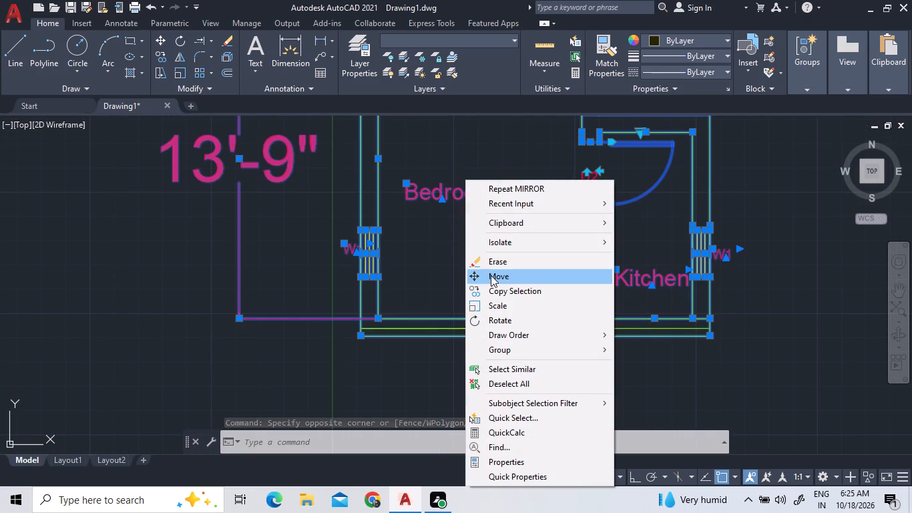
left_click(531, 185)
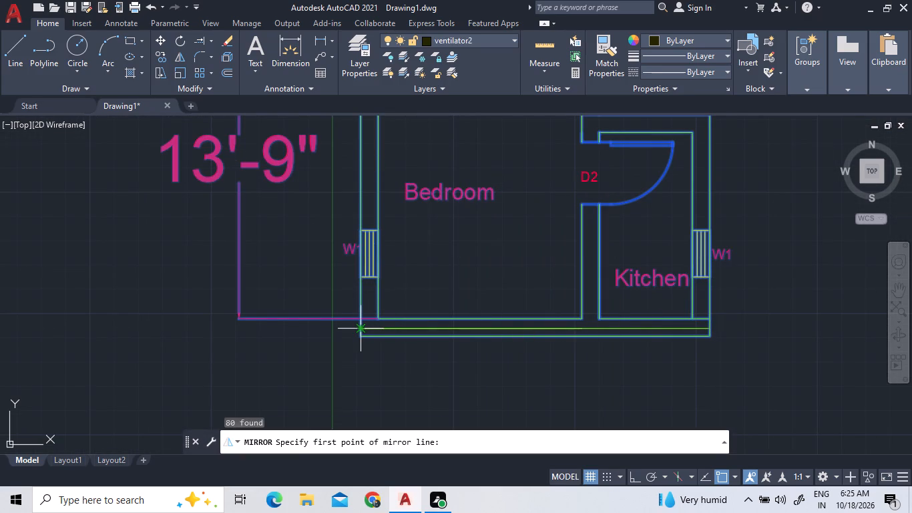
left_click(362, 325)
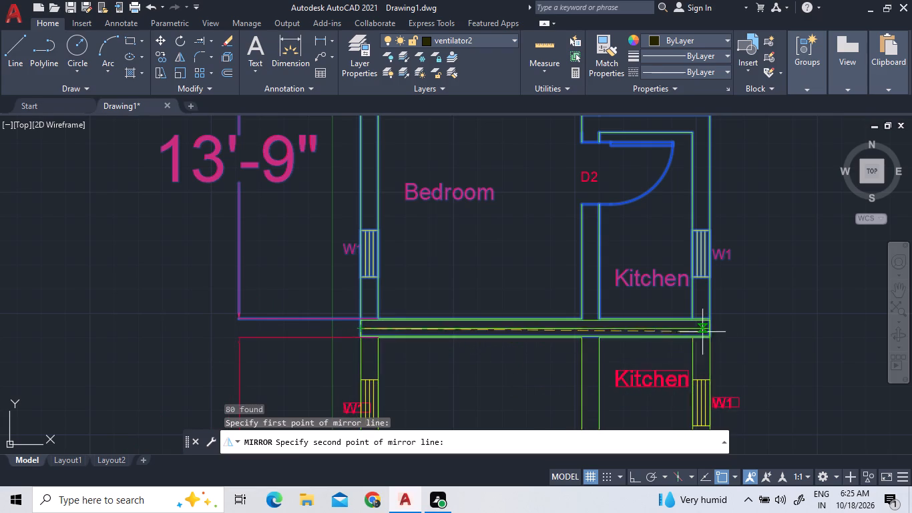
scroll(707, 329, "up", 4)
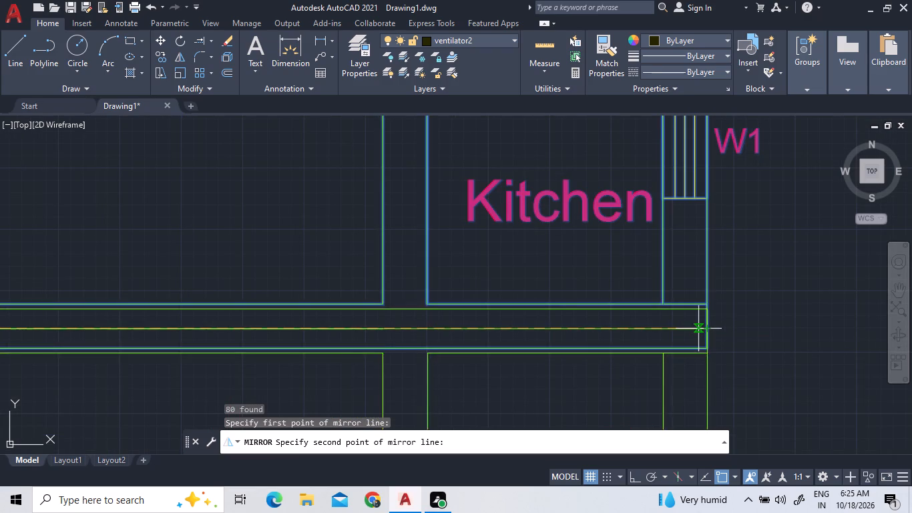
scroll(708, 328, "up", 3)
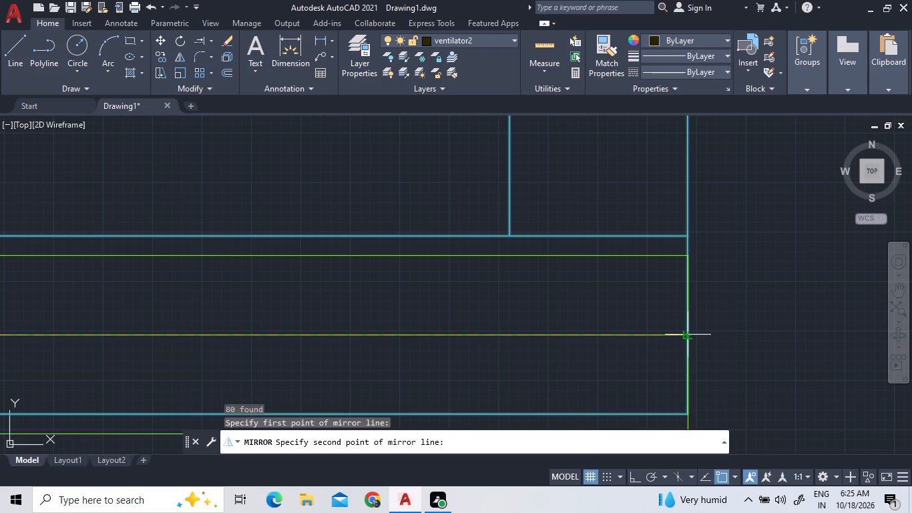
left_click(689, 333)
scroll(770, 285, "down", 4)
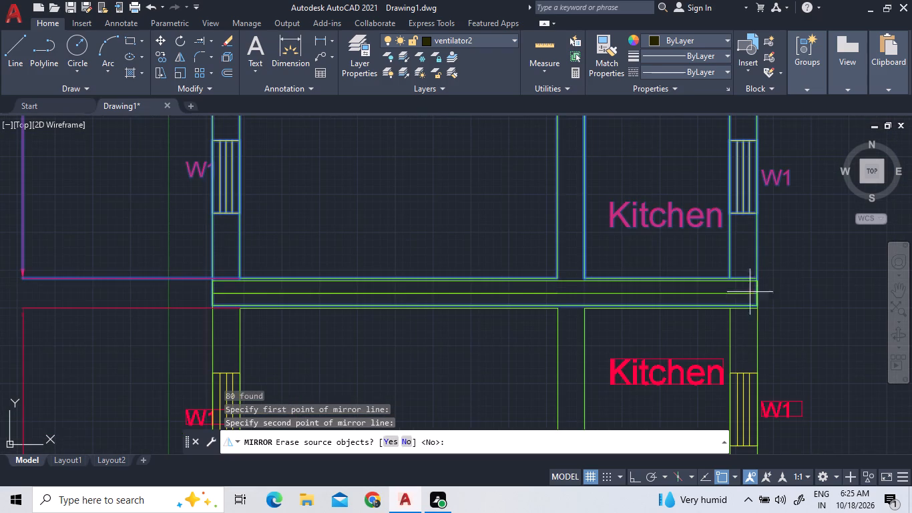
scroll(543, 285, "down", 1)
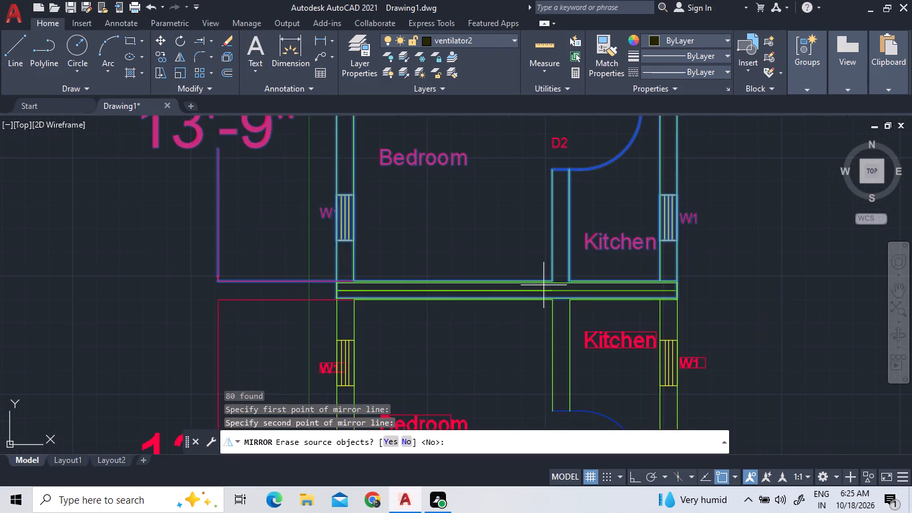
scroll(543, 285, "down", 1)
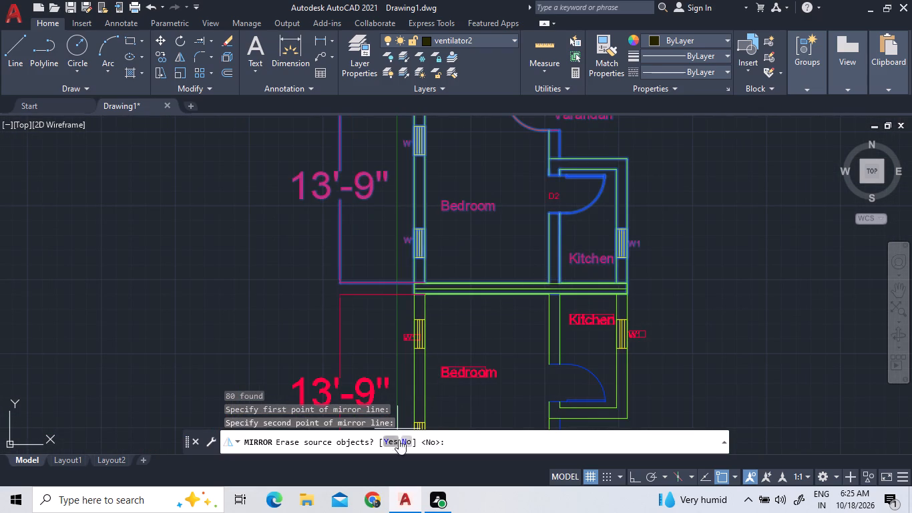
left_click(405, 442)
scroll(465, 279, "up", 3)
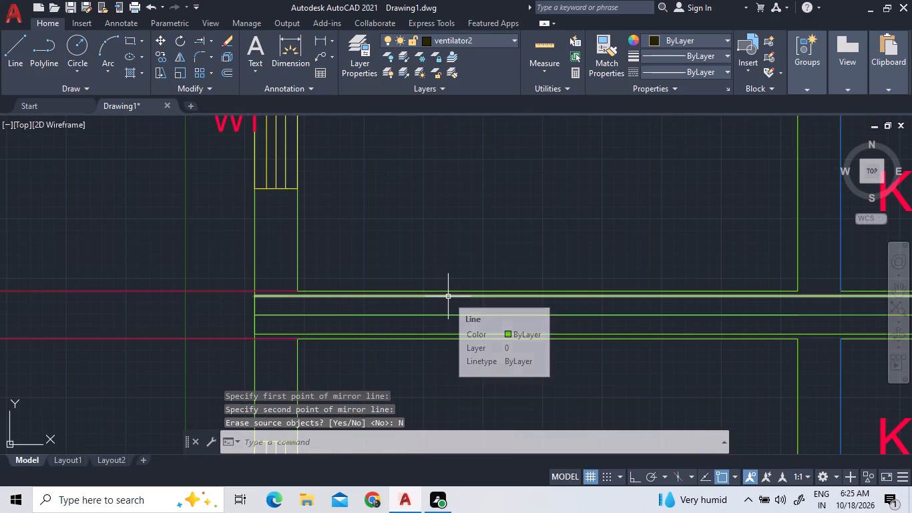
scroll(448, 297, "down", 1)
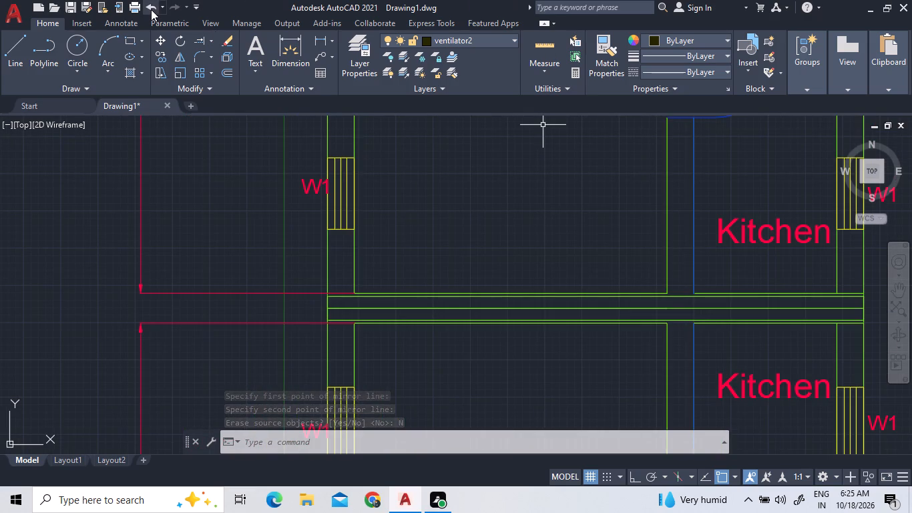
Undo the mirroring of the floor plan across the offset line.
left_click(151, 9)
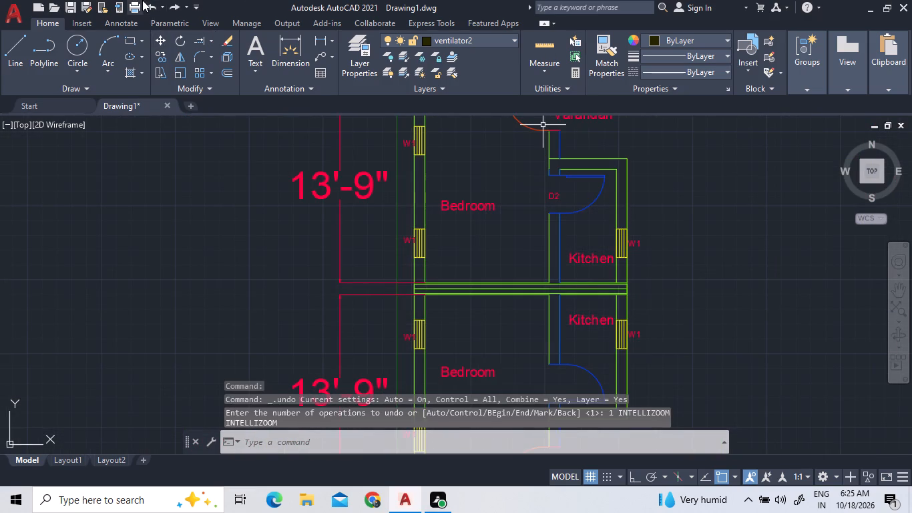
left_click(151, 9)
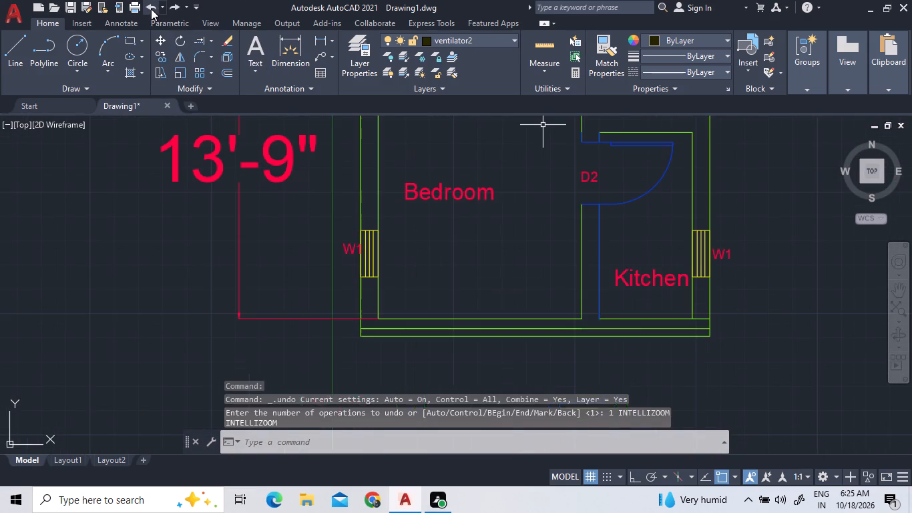
Delete the bedroom and kitchen offset lines running inside the bottom wall.
left_click(531, 329)
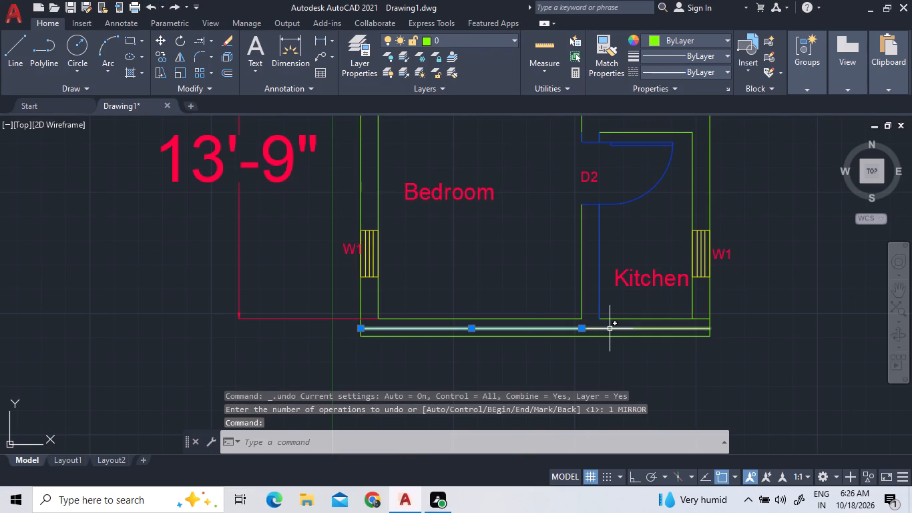
left_click(610, 329)
key("Delete")
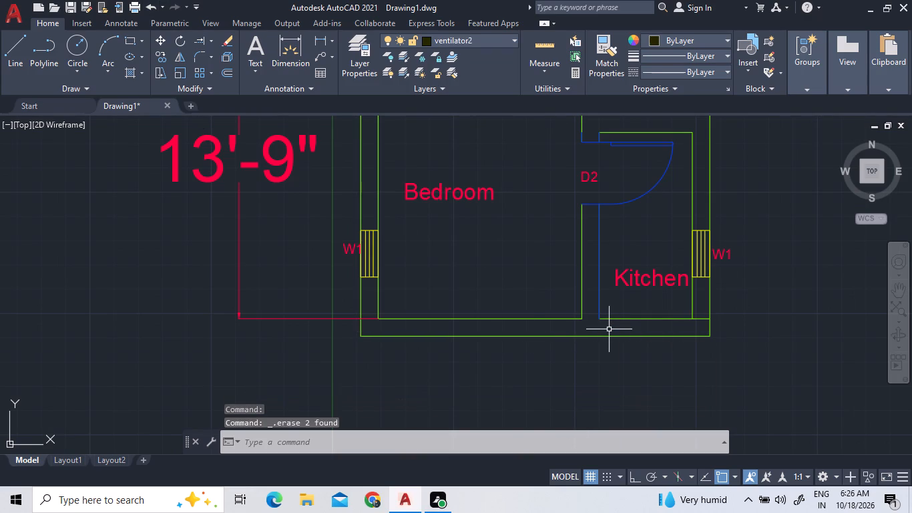
Mirror the floor plan with its labels and dimensions downward across its bottom outer wall line, keeping the source objects.
scroll(609, 329, "down", 2)
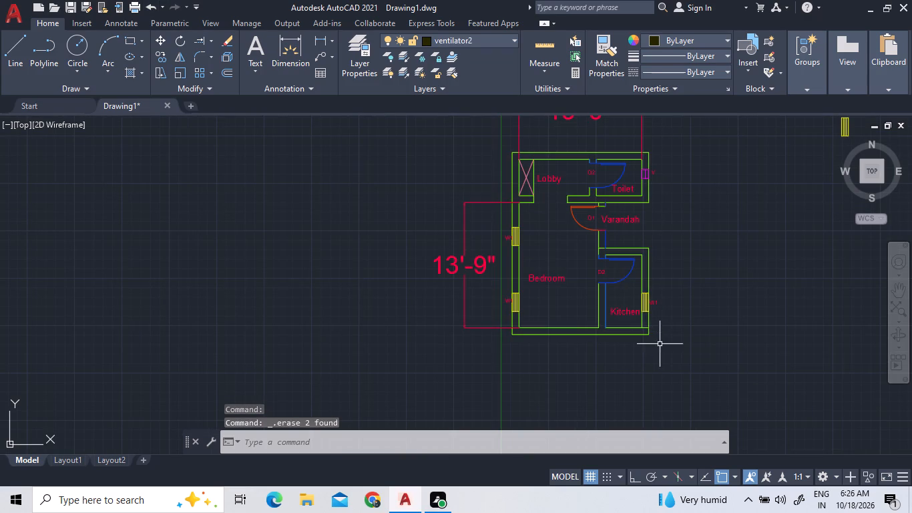
left_click(670, 348)
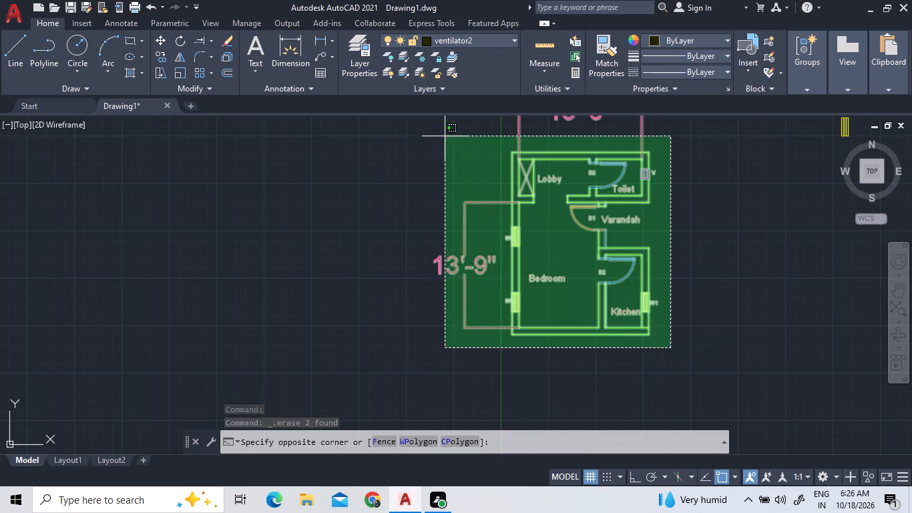
left_click(445, 136)
left_click(177, 55)
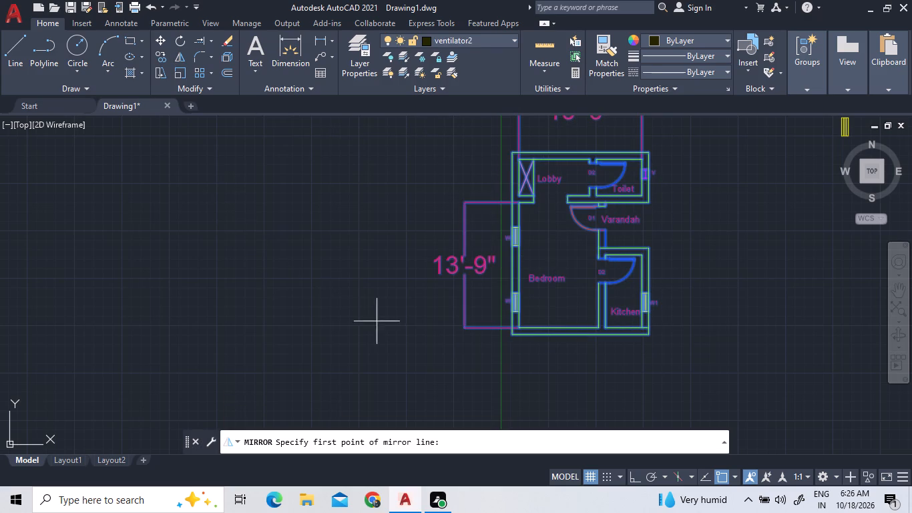
scroll(509, 342, "up", 3)
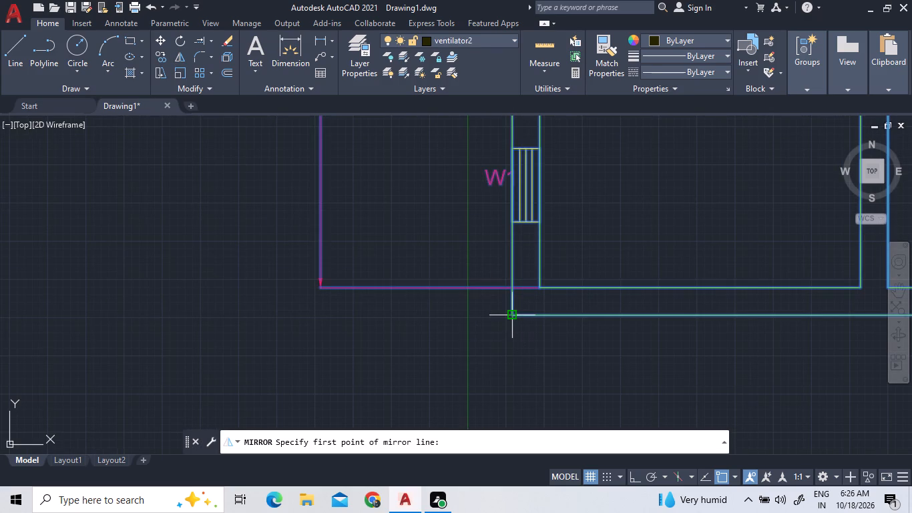
left_click(510, 312)
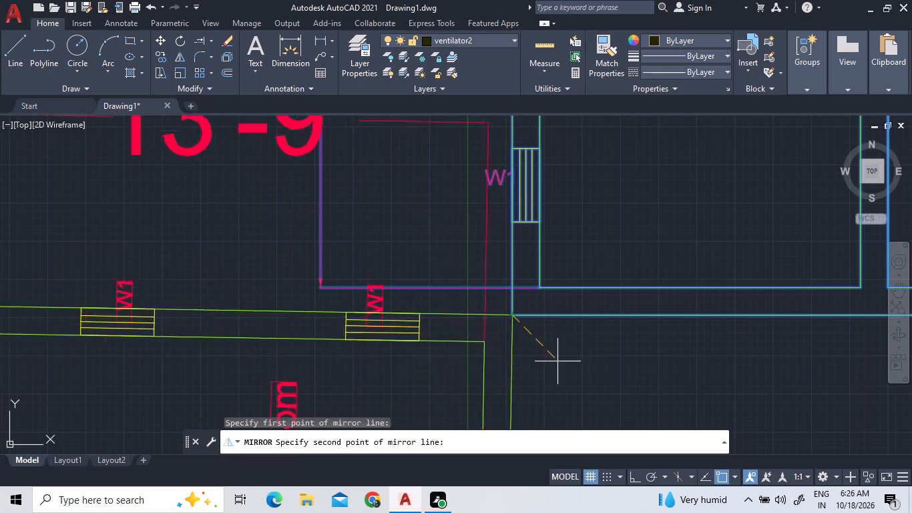
scroll(588, 360, "down", 6)
scroll(647, 367, "up", 3)
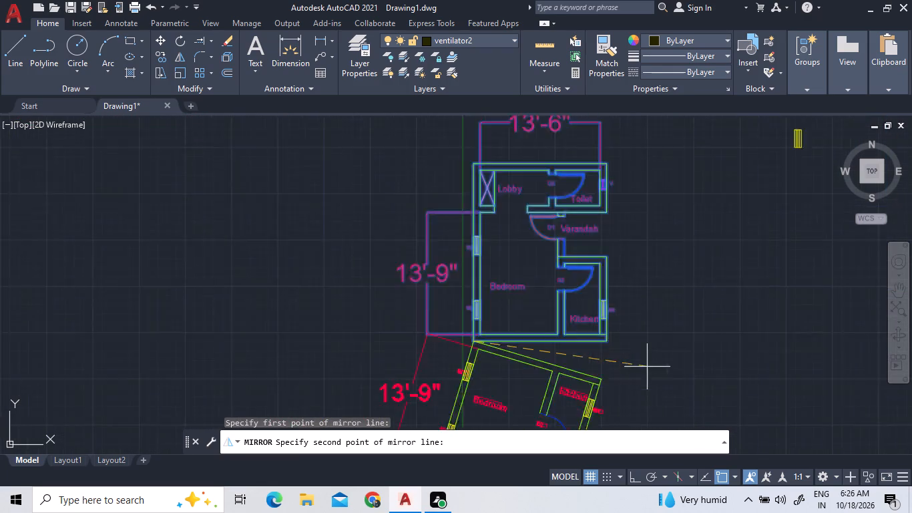
scroll(634, 347, "up", 3)
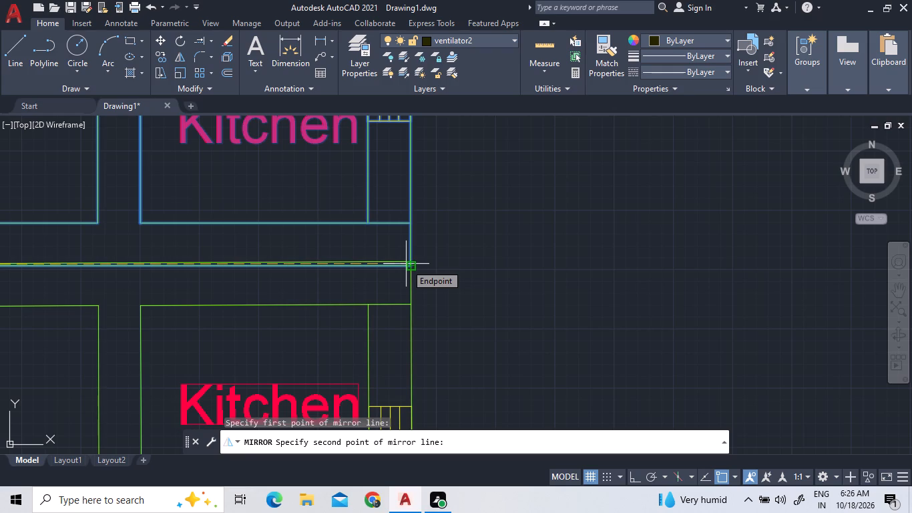
key("F8")
scroll(407, 268, "up", 3)
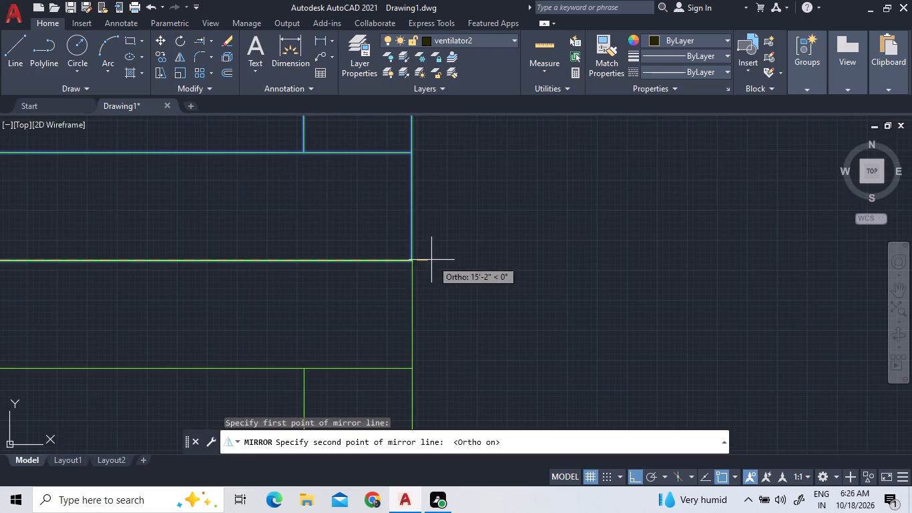
left_click(413, 263)
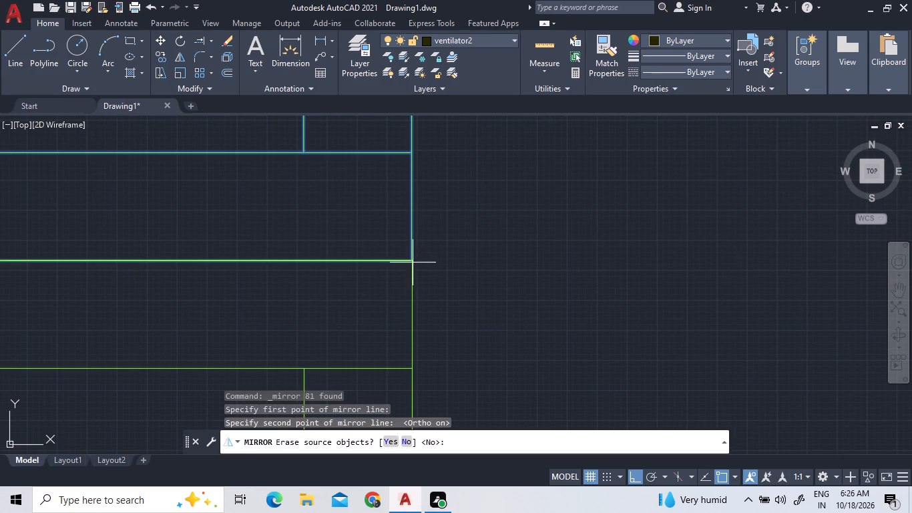
scroll(467, 244, "down", 7)
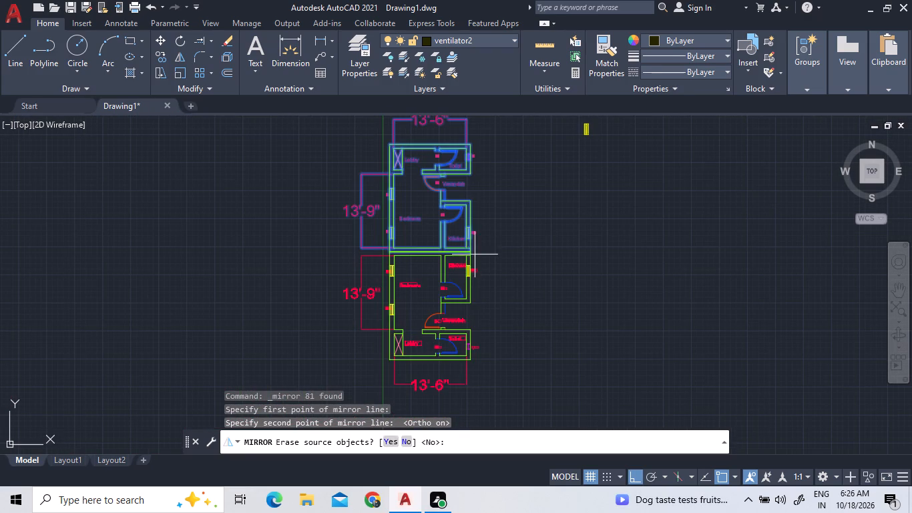
scroll(451, 397, "up", 1)
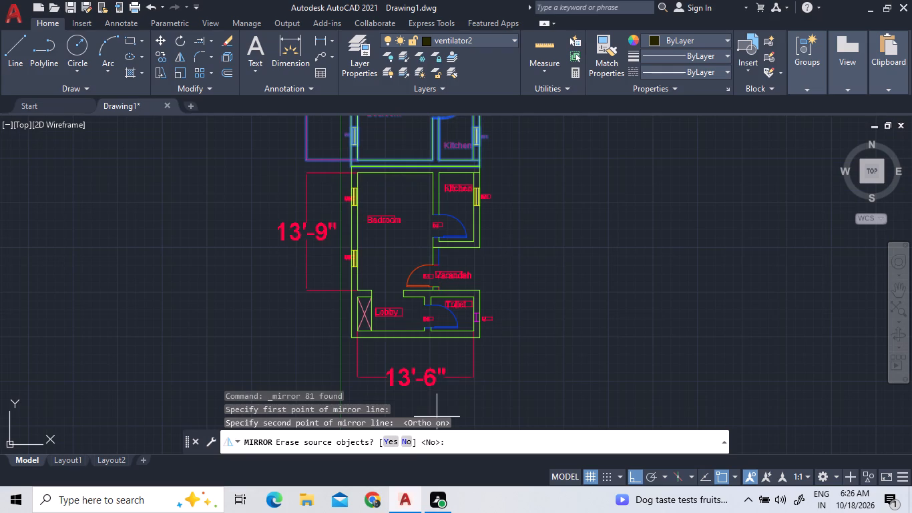
left_click(407, 442)
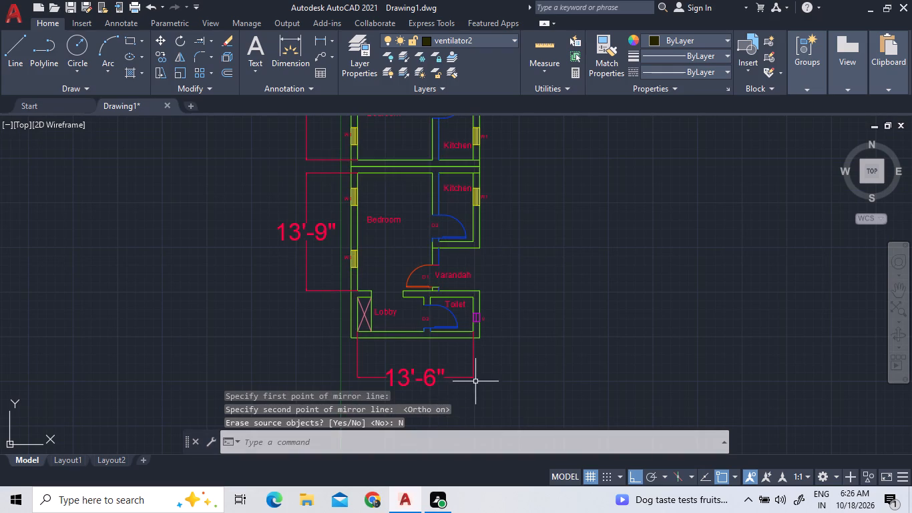
Delete the mirrored 13'-6" dimension below the lower unit.
double_click(477, 380)
double_click(421, 367)
key("Delete")
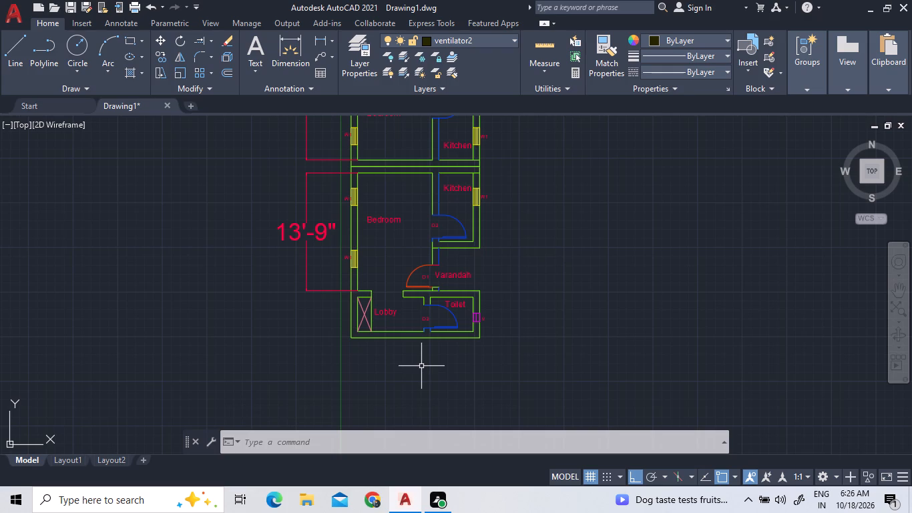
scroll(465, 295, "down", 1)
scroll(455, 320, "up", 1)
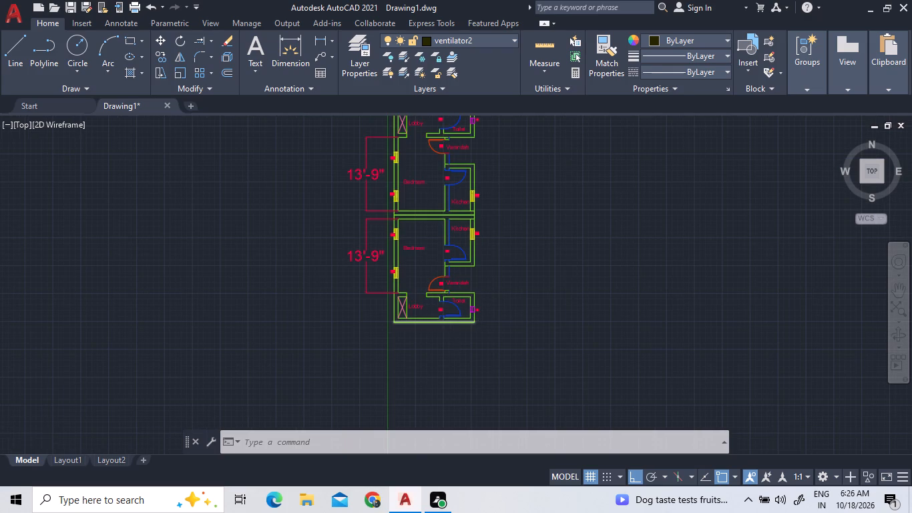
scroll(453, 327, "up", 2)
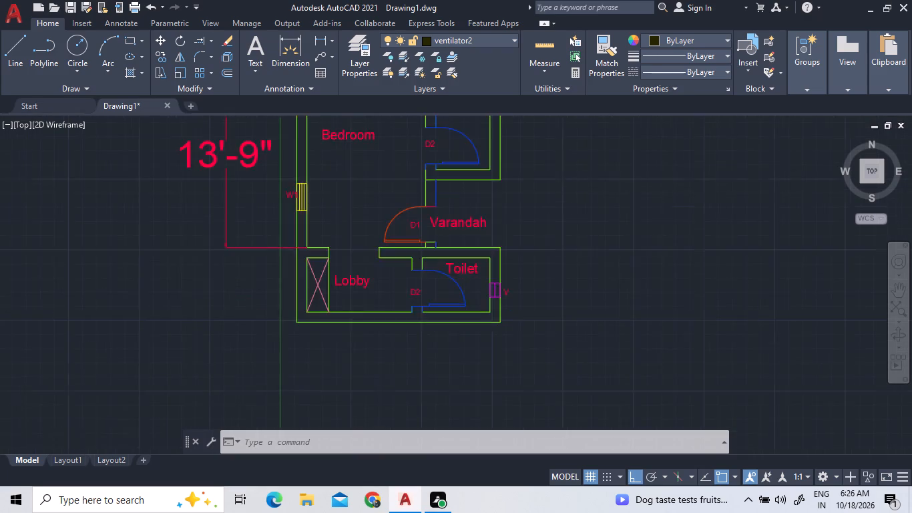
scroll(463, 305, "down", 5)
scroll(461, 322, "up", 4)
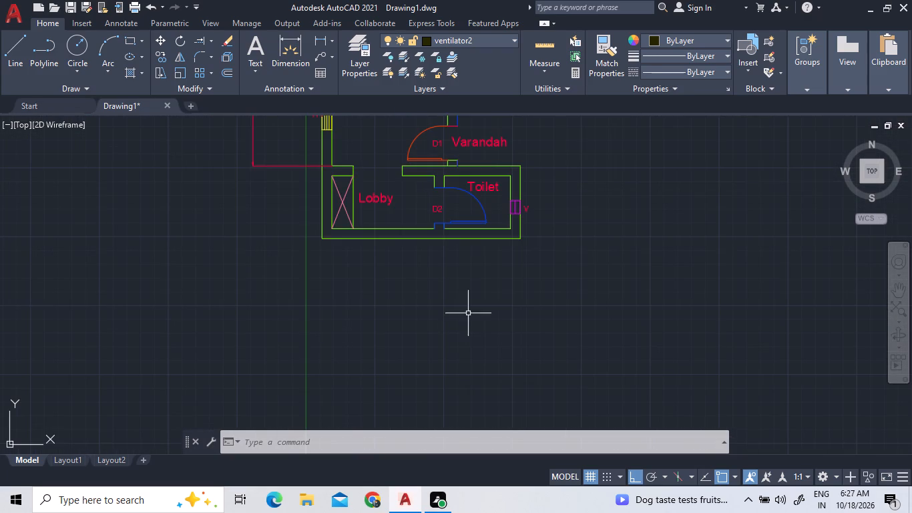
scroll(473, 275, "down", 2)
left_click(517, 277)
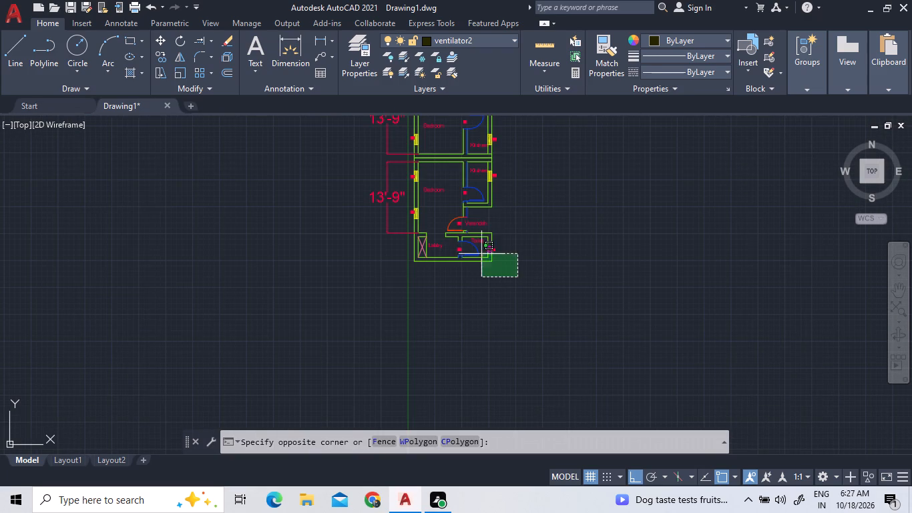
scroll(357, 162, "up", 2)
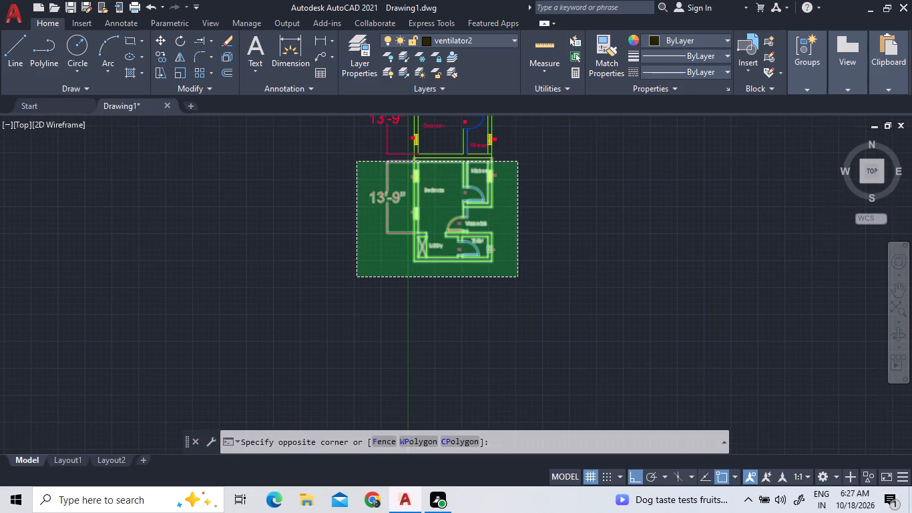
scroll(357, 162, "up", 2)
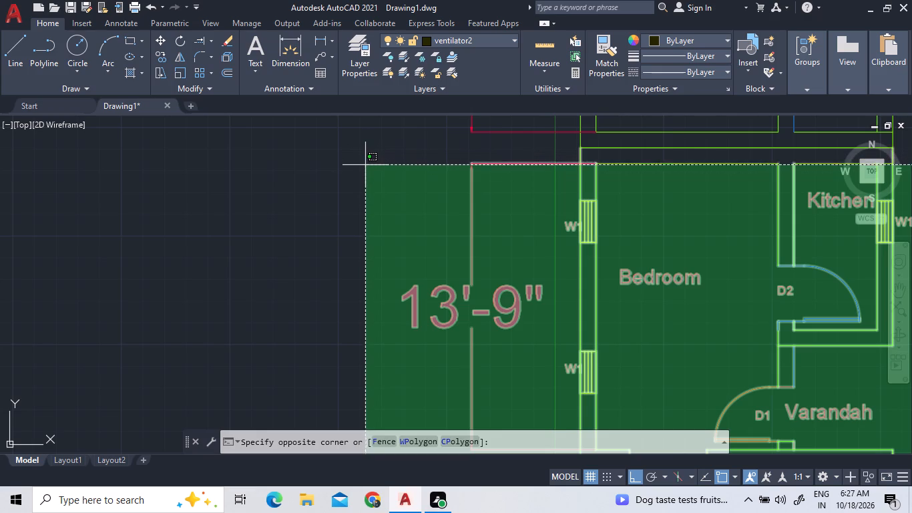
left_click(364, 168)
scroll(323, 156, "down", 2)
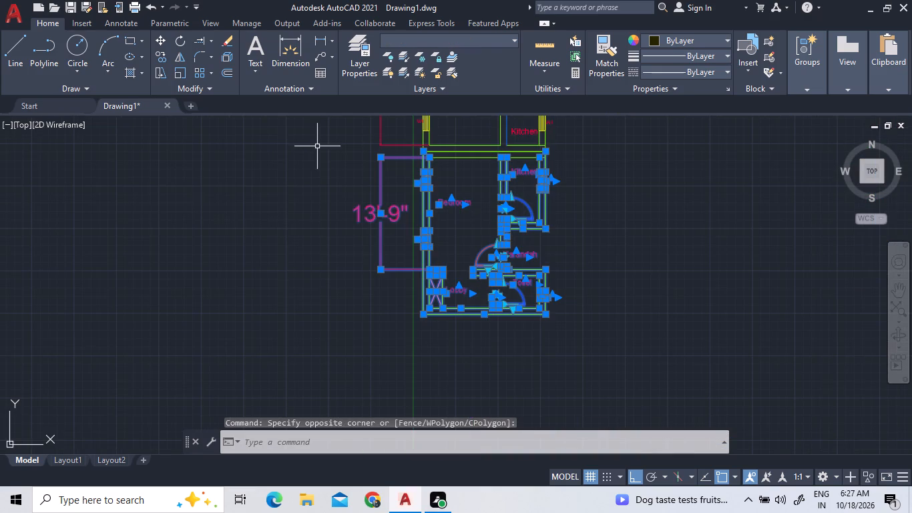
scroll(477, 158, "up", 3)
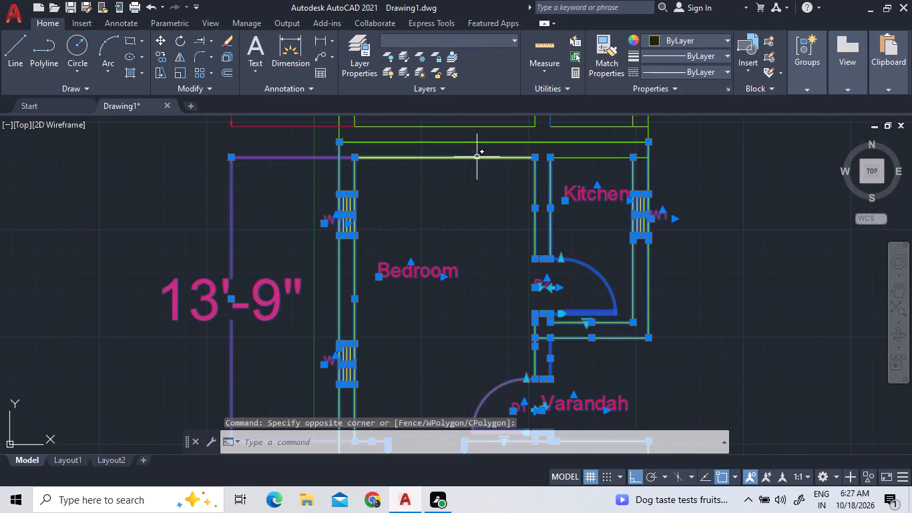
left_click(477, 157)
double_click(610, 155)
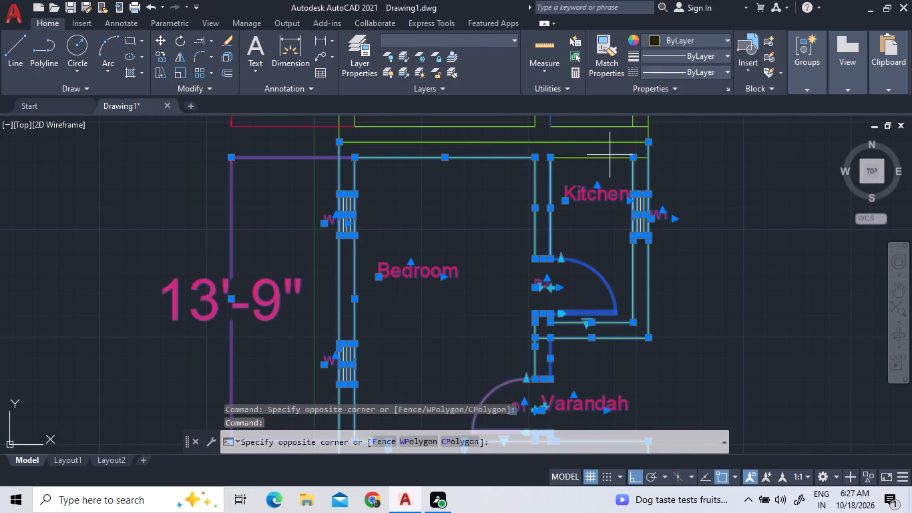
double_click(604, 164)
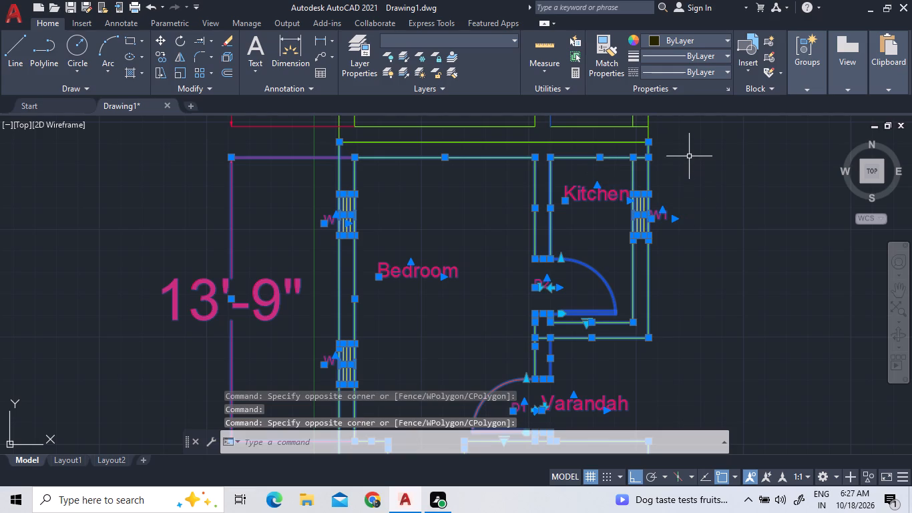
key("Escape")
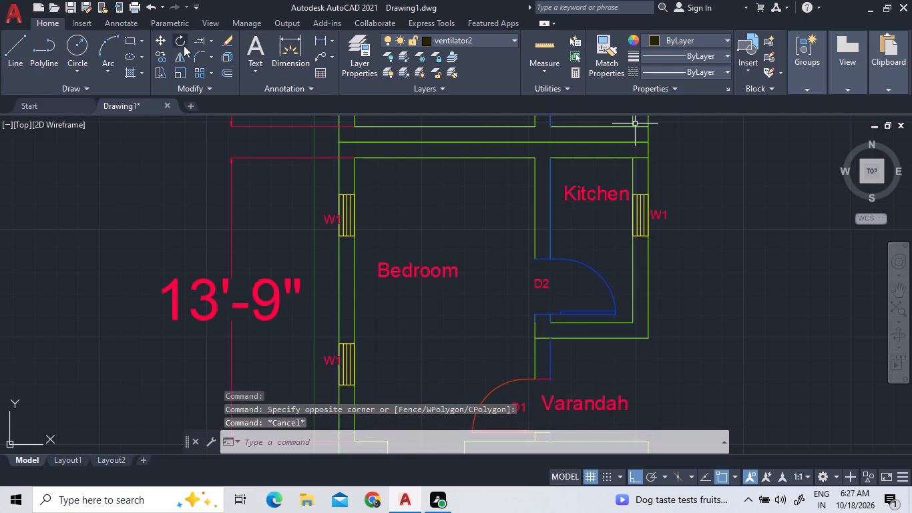
Trim the two short line stubs crossing the kitchens' outer side wall, just above and below the shared wall line.
left_click(208, 41)
triple_click(207, 65)
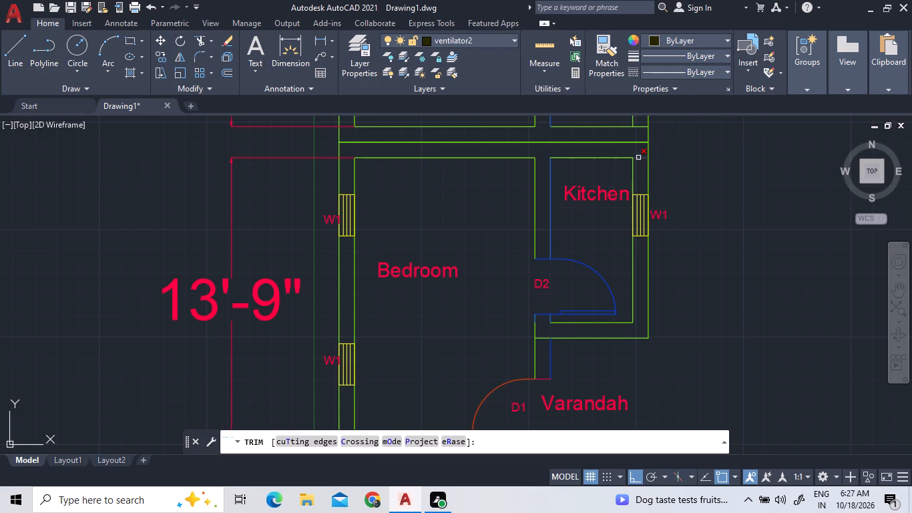
left_click(638, 158)
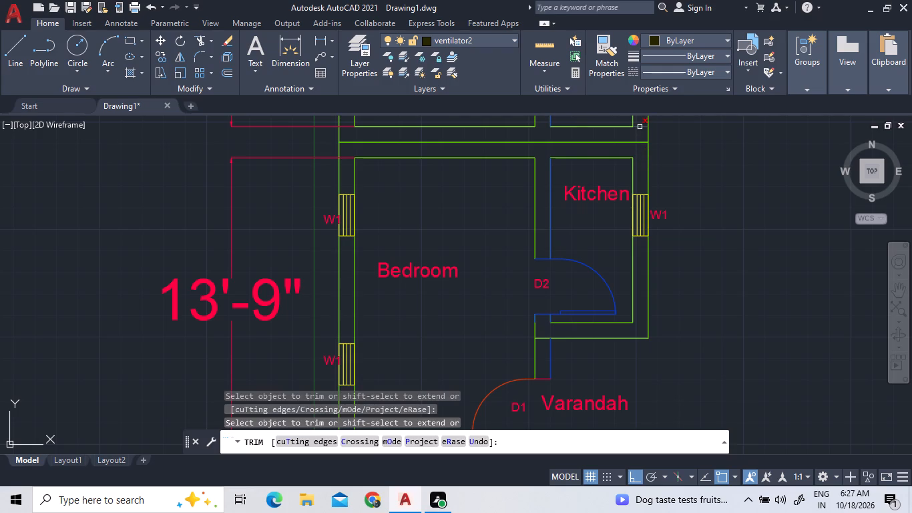
left_click(640, 127)
right_click(672, 151)
left_click(690, 160)
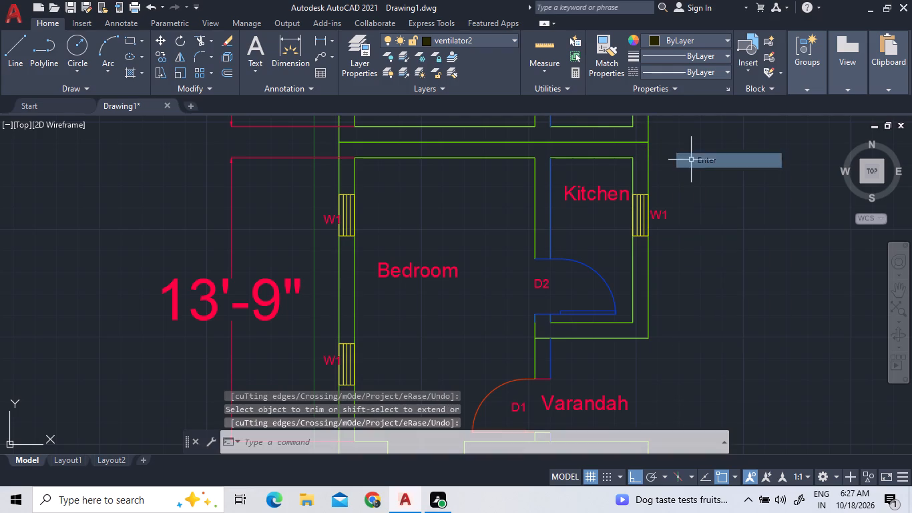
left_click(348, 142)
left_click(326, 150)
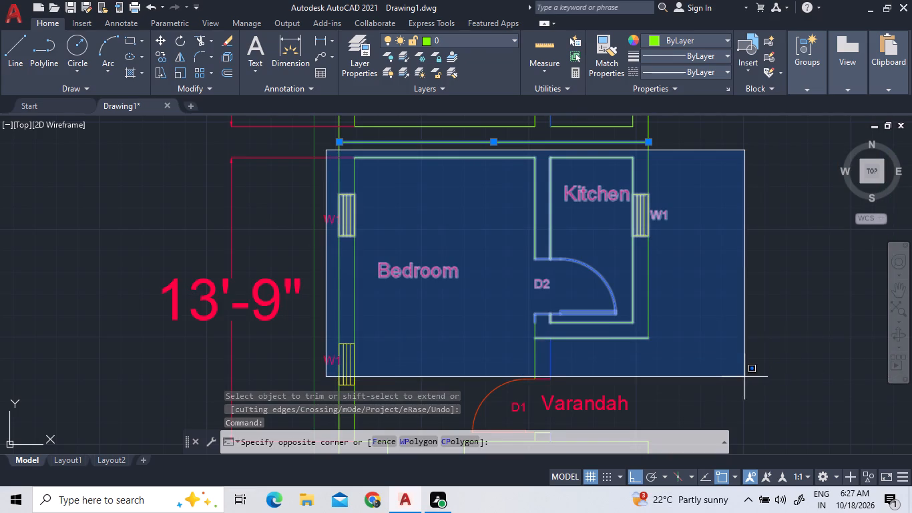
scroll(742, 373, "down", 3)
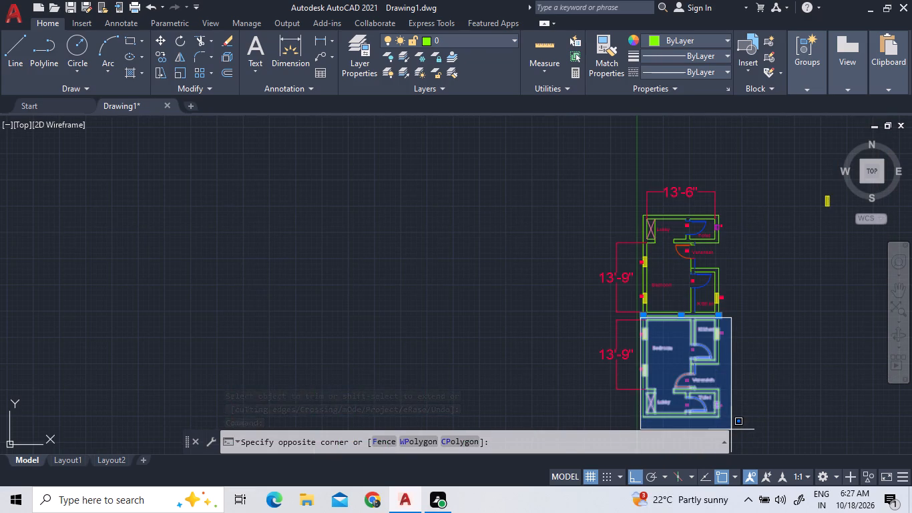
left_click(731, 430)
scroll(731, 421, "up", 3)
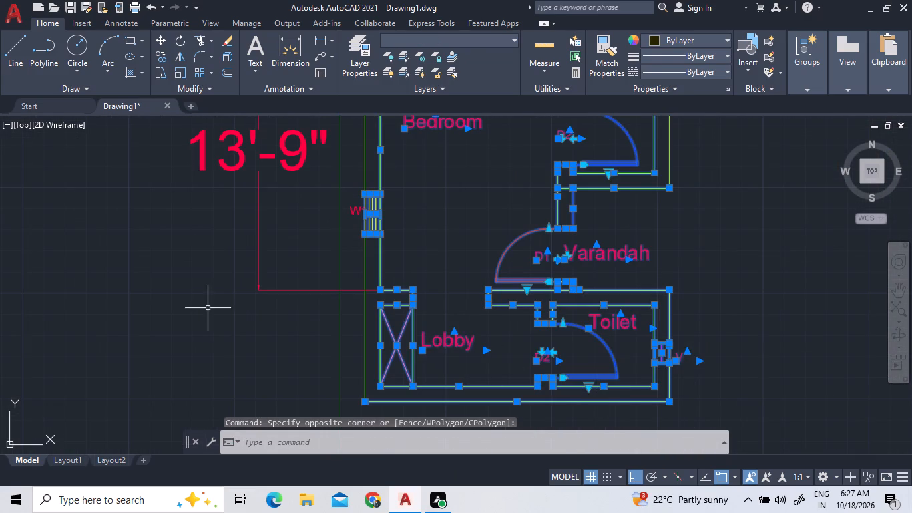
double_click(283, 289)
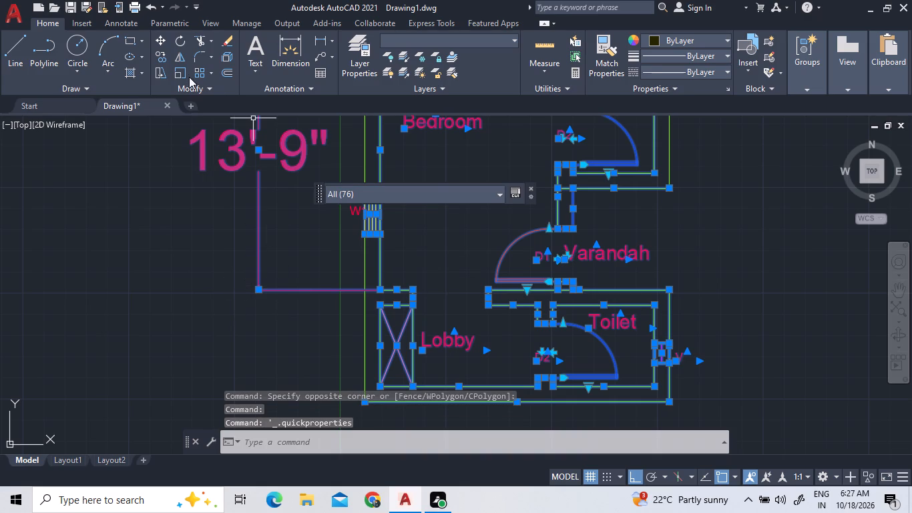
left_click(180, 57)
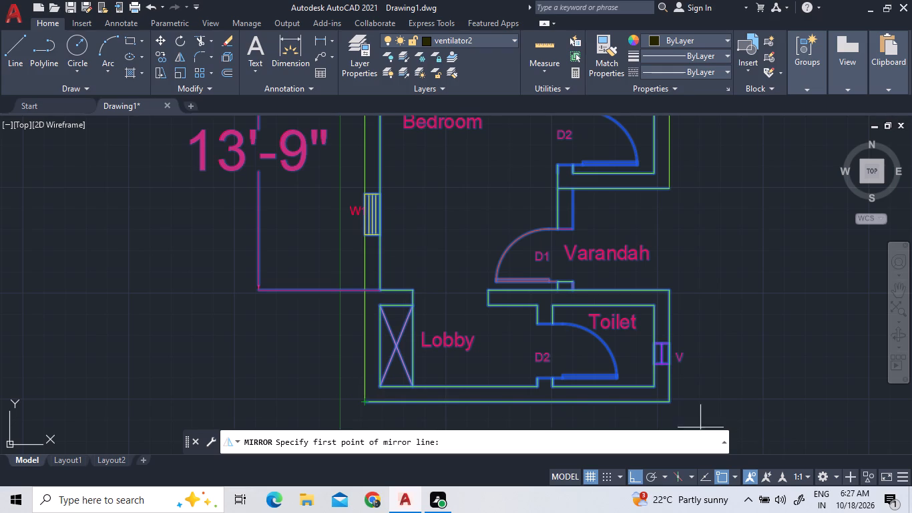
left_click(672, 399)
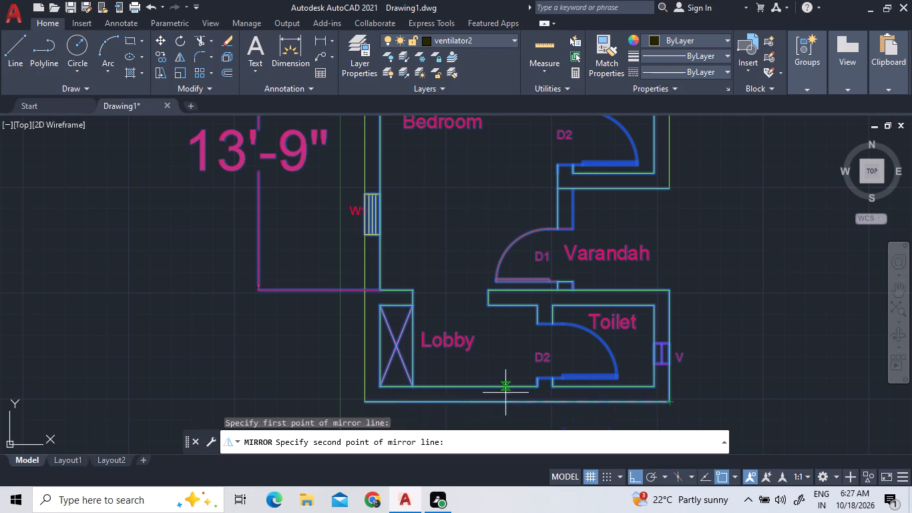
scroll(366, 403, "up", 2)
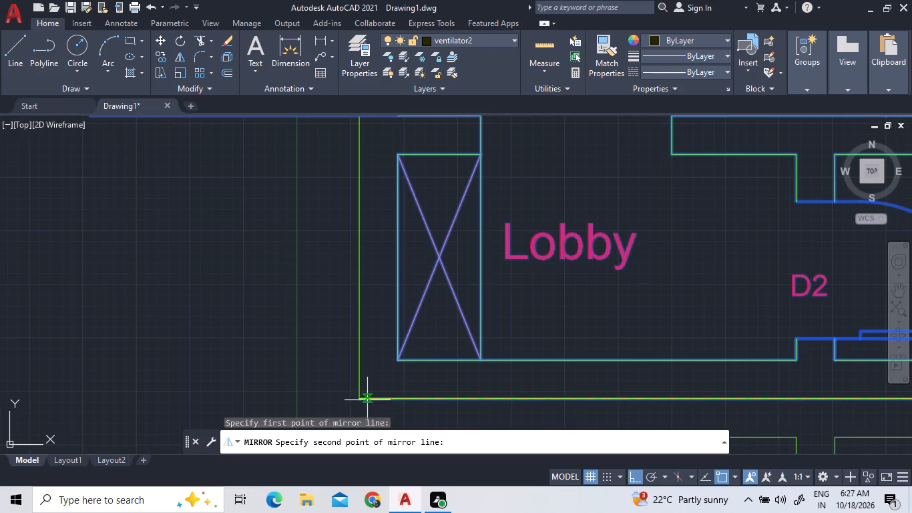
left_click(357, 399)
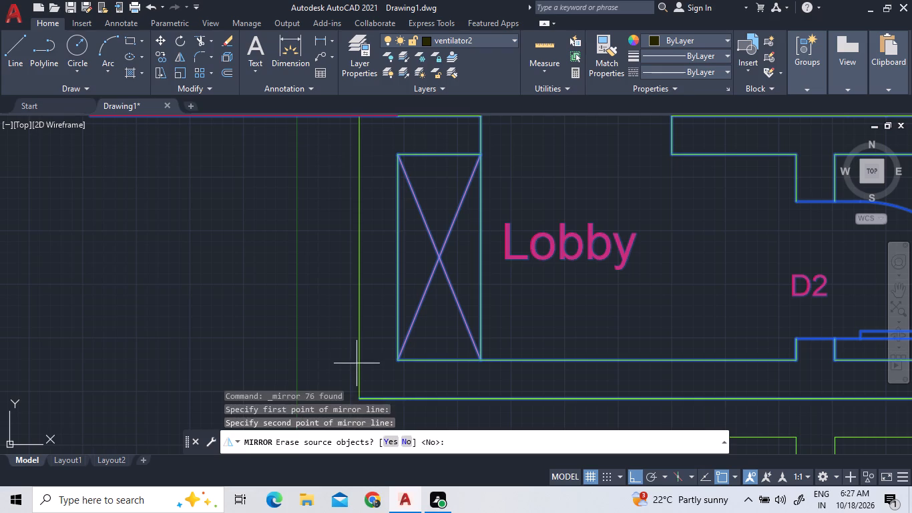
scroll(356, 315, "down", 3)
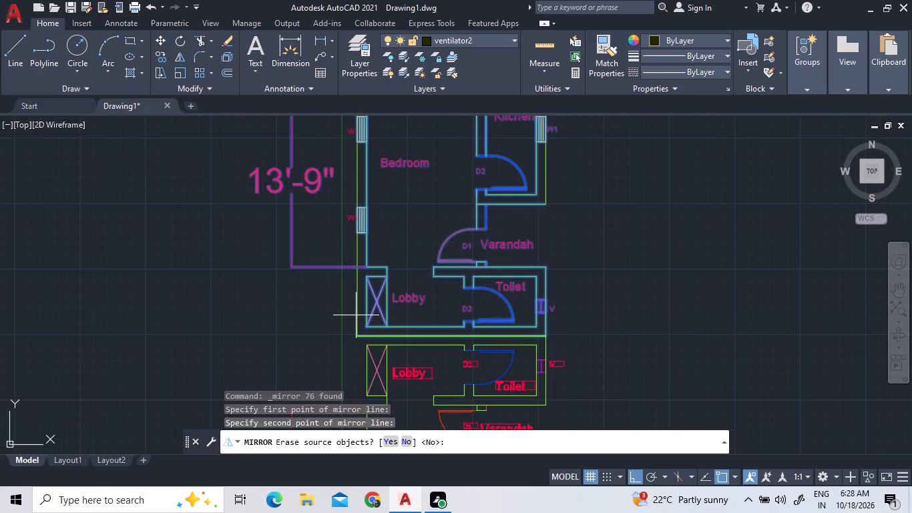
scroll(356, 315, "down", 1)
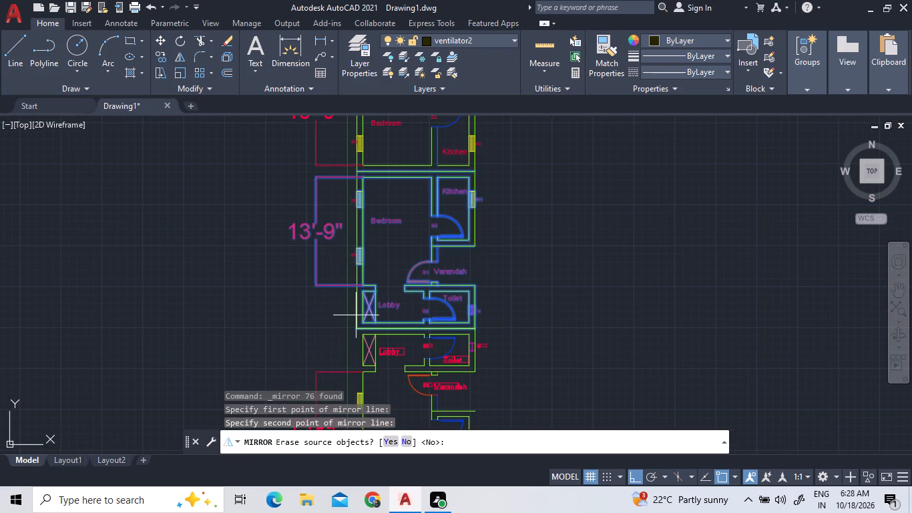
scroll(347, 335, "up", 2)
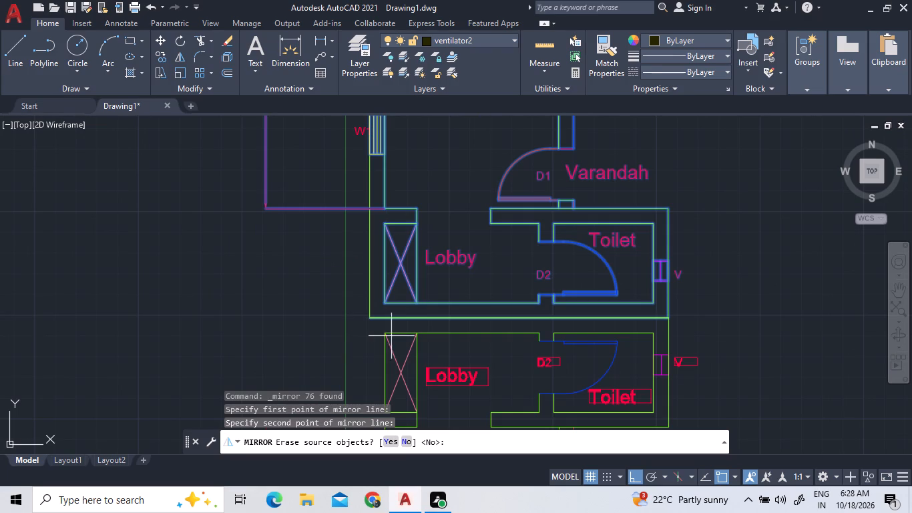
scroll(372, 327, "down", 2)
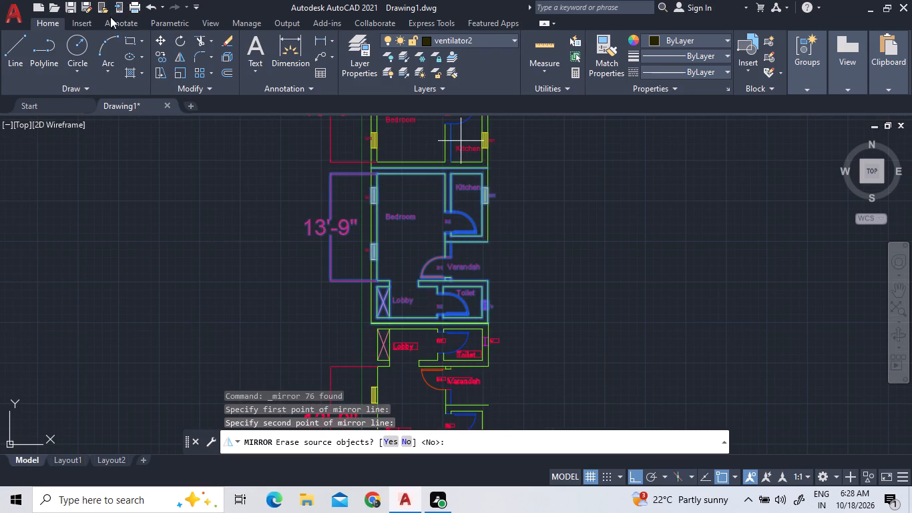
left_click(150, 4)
Mirror the lower unit with its labels and 13'-9" dimension downward across its bottom outer wall line, keeping the source objects.
scroll(152, 4, "down", 3)
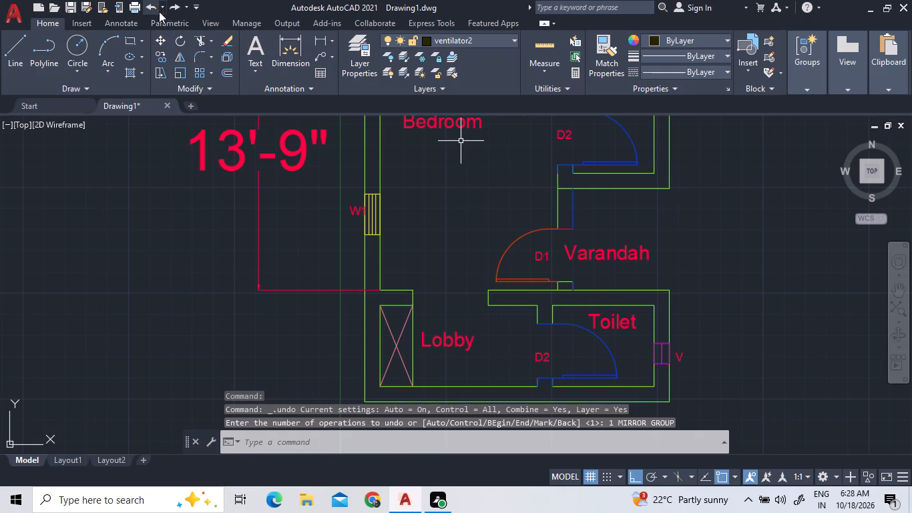
scroll(429, 284, "down", 2)
double_click(574, 359)
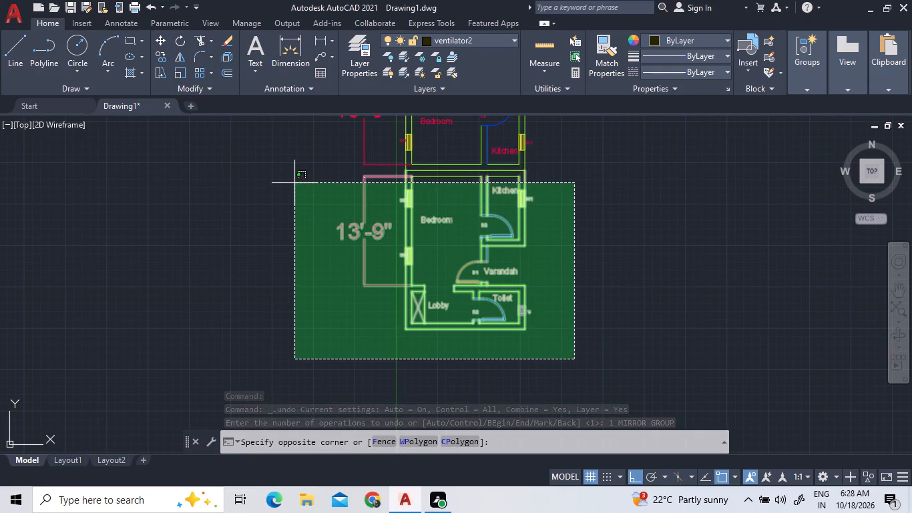
double_click(294, 176)
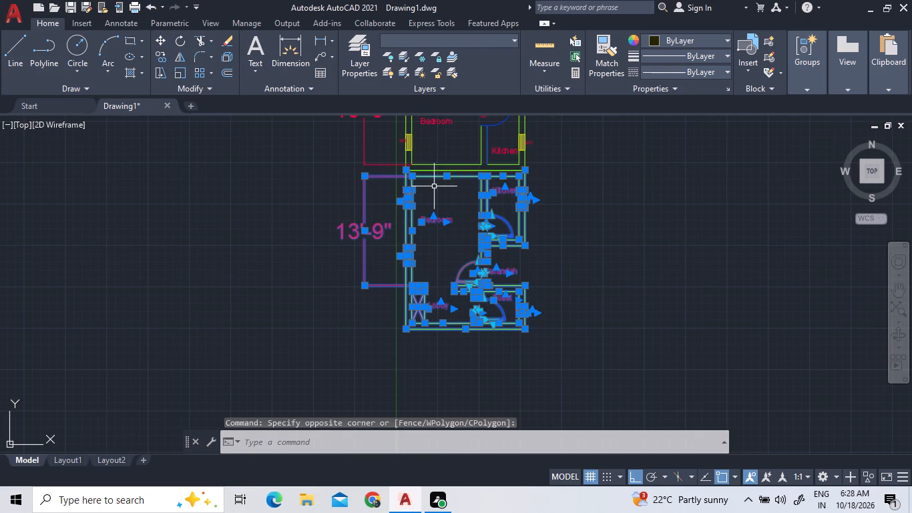
left_click(182, 57)
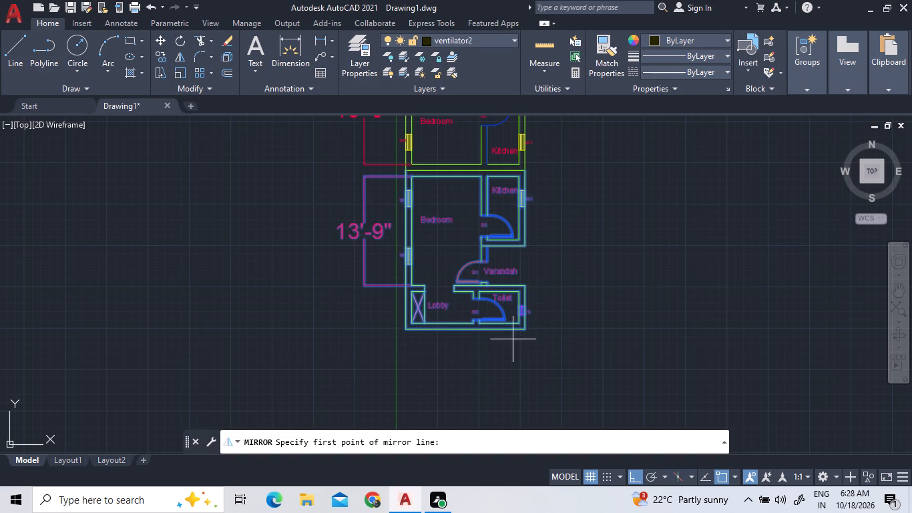
scroll(511, 339, "up", 2)
scroll(513, 329, "down", 3)
scroll(469, 212, "up", 3)
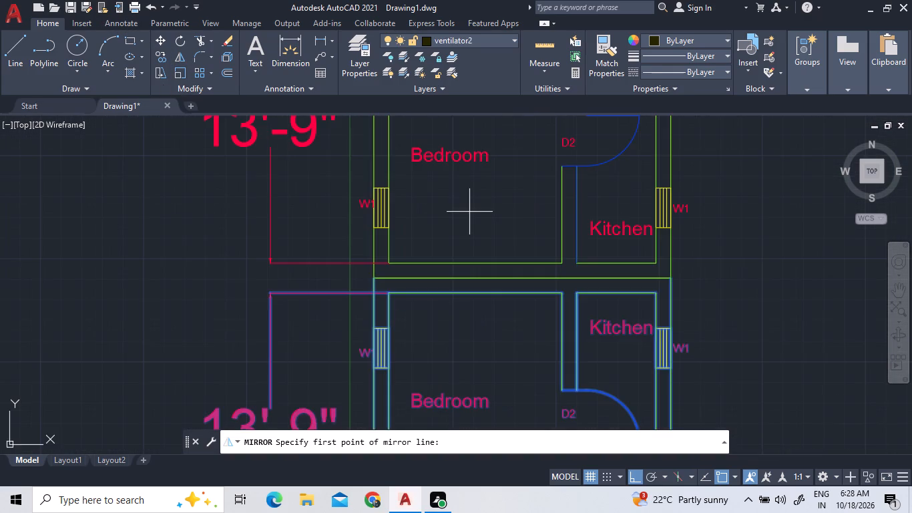
scroll(469, 212, "down", 3)
scroll(509, 351, "up", 3)
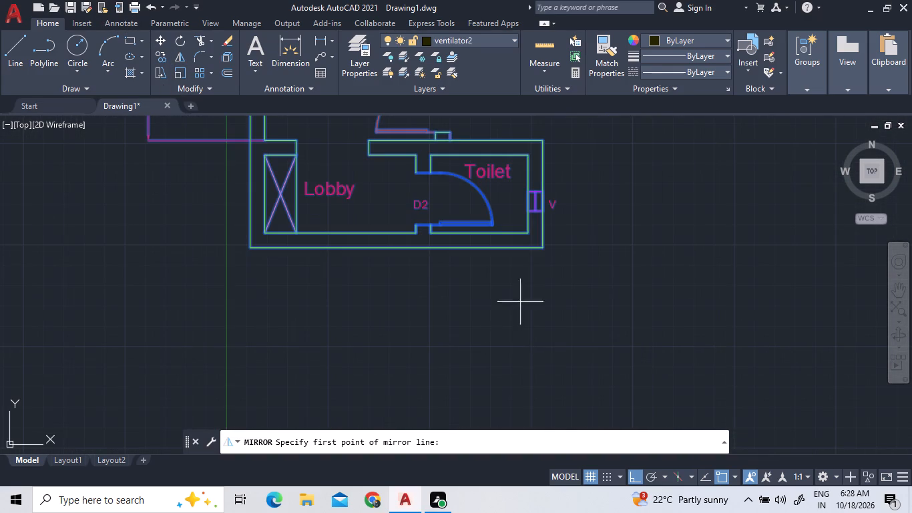
left_click(543, 246)
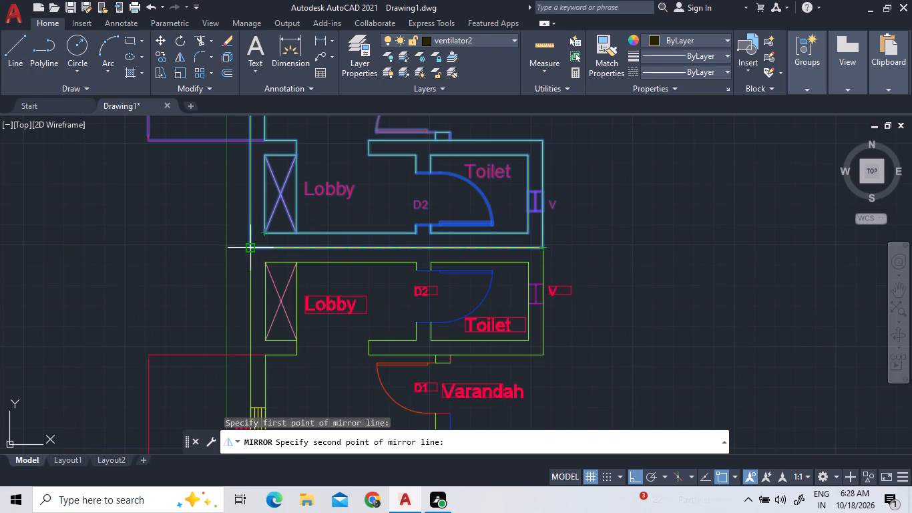
double_click(244, 247)
scroll(540, 427, "down", 2)
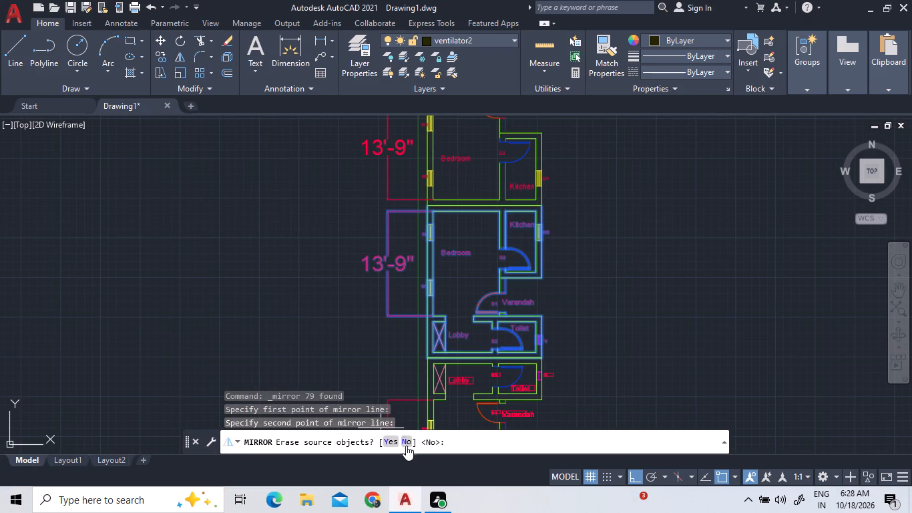
left_click(408, 444)
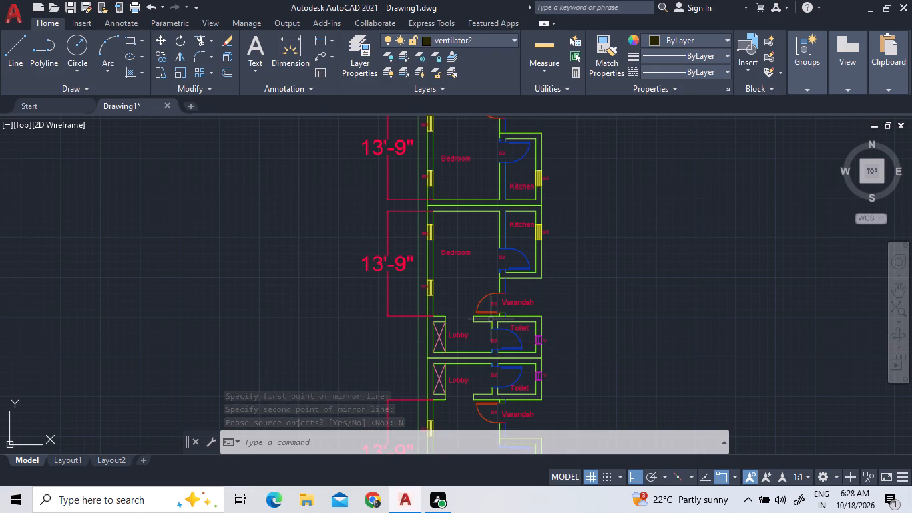
Inspect the stacked units, their shared walls and the bottom end of the newly mirrored unit.
scroll(415, 213, "up", 2)
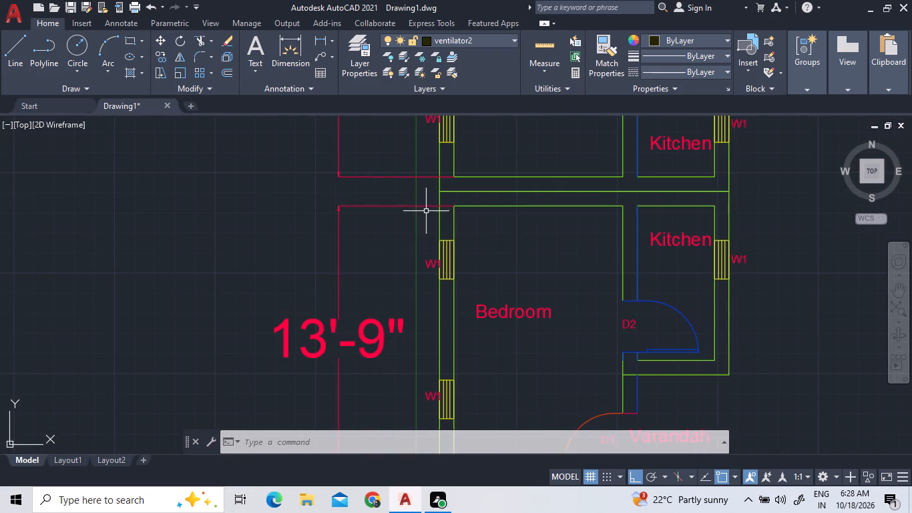
scroll(435, 204, "up", 1)
scroll(423, 198, "down", 3)
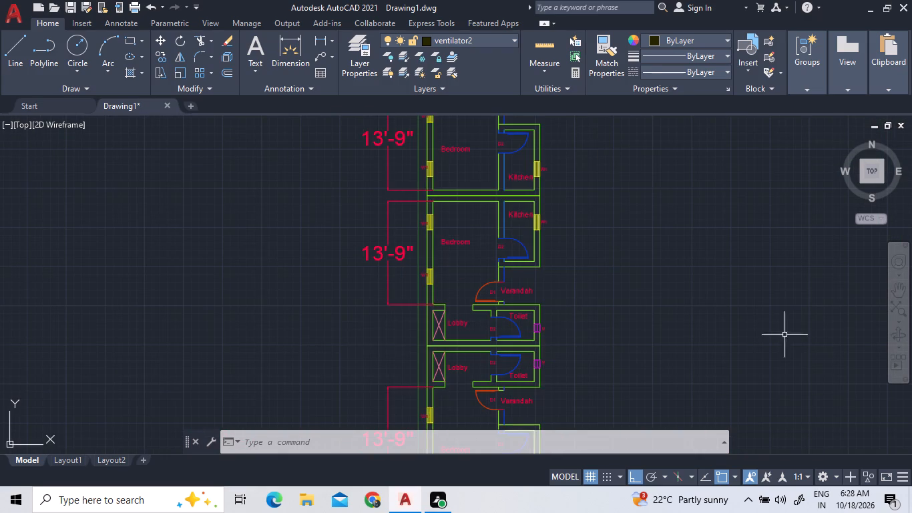
scroll(555, 321, "down", 2)
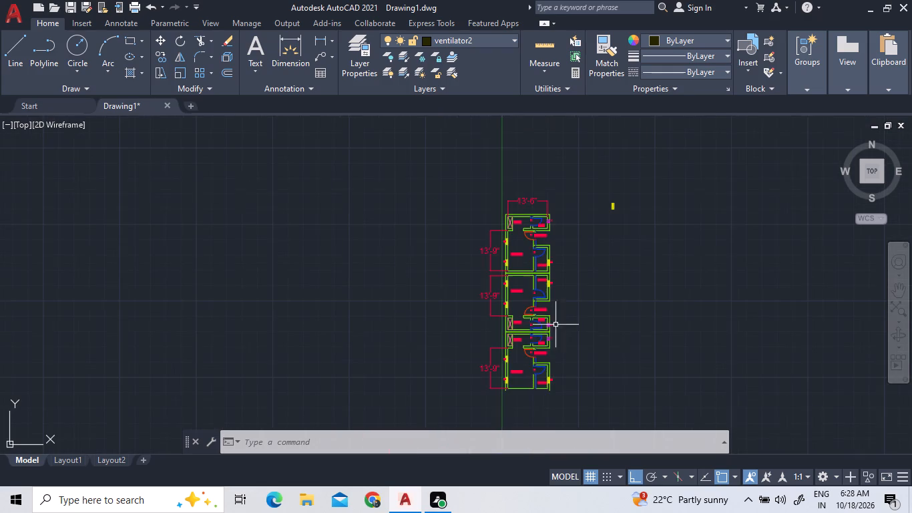
scroll(547, 373, "up", 2)
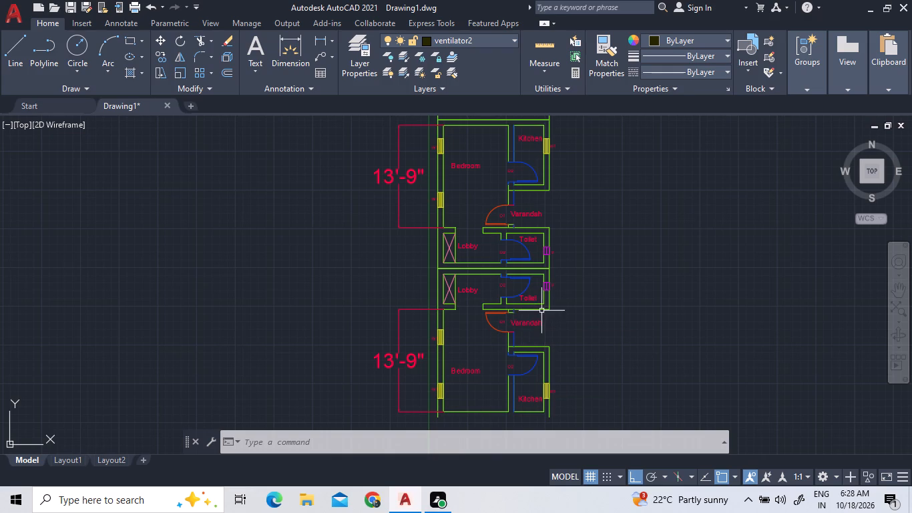
scroll(486, 196, "down", 2)
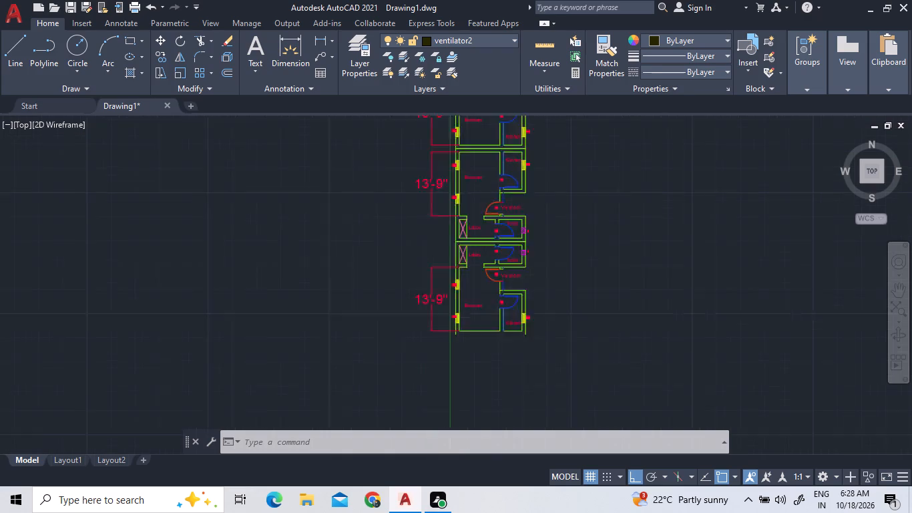
scroll(511, 338, "up", 2)
scroll(414, 146, "up", 2)
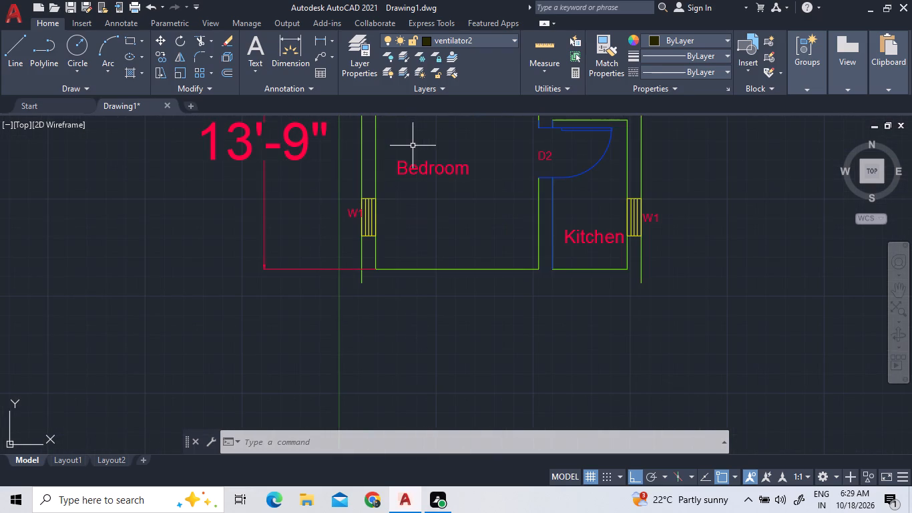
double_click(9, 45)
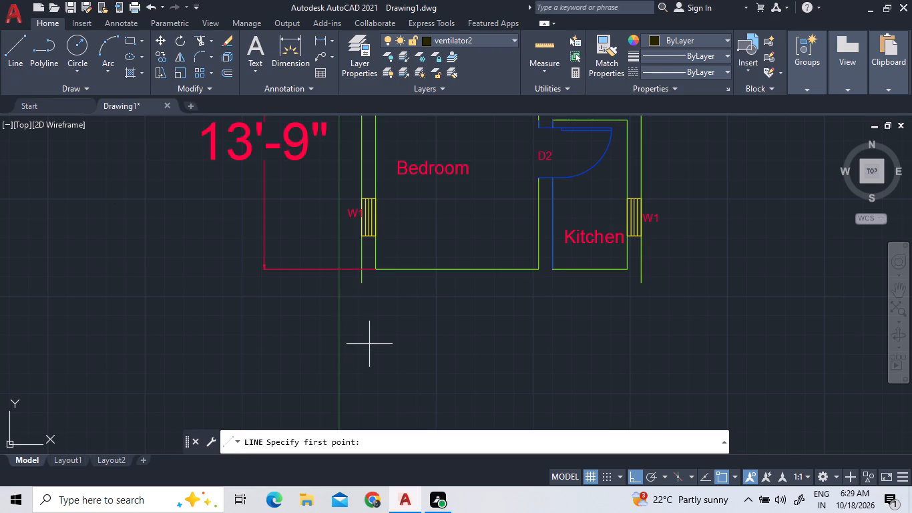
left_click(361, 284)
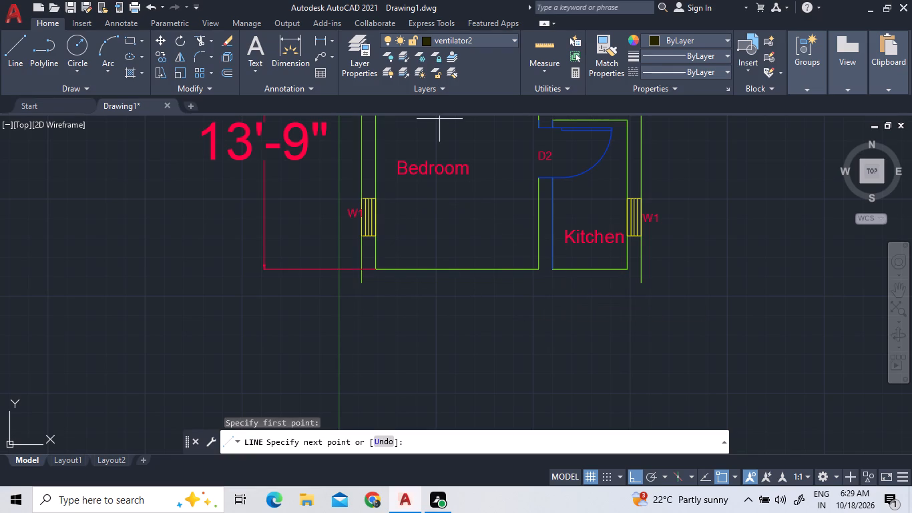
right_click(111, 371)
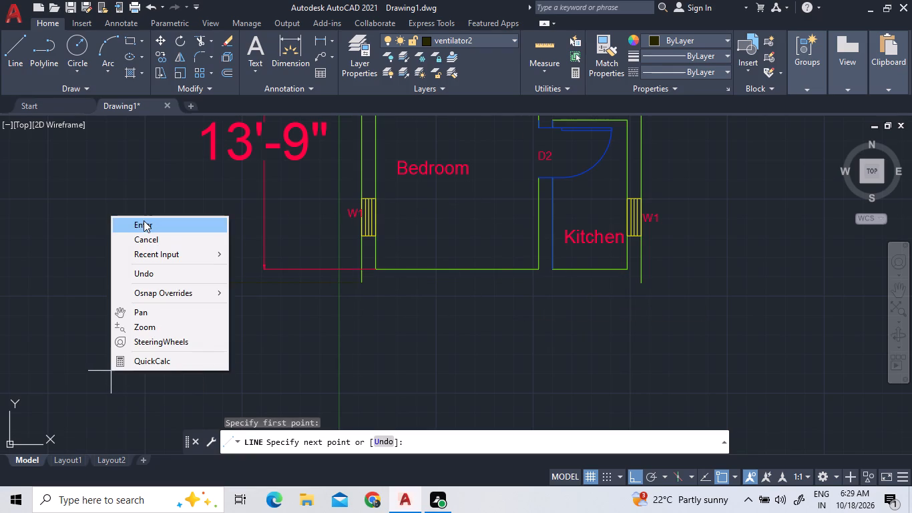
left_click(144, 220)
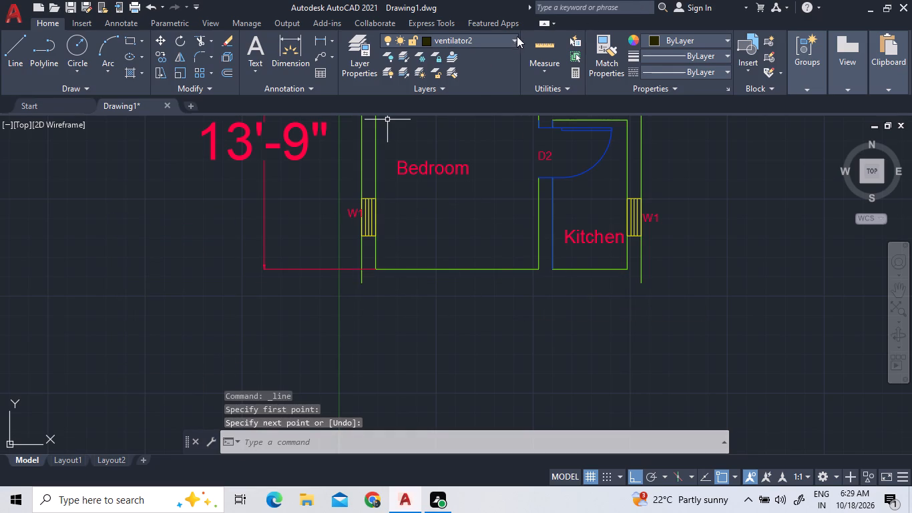
On layer 0, draw a line between the two outer side walls' lower ends to close the lowest unit's bottom wall.
left_click(513, 40)
left_click(491, 58)
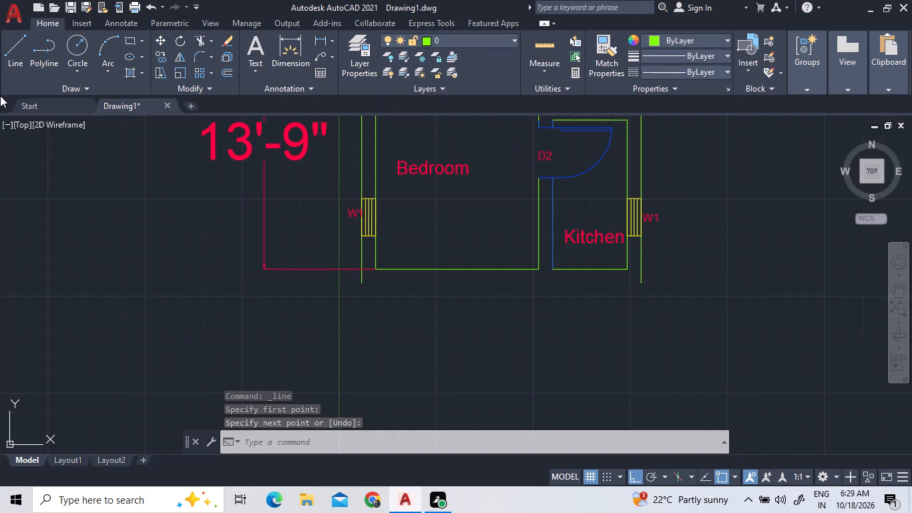
double_click(17, 66)
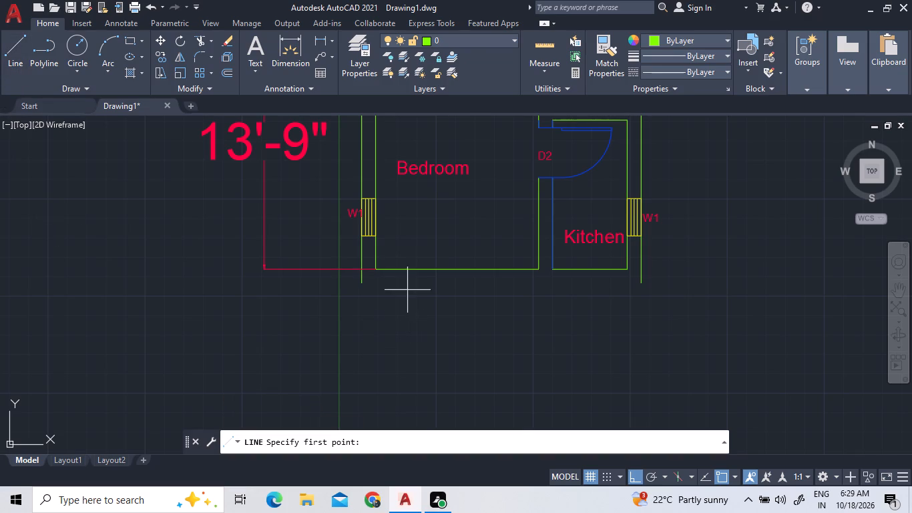
double_click(363, 287)
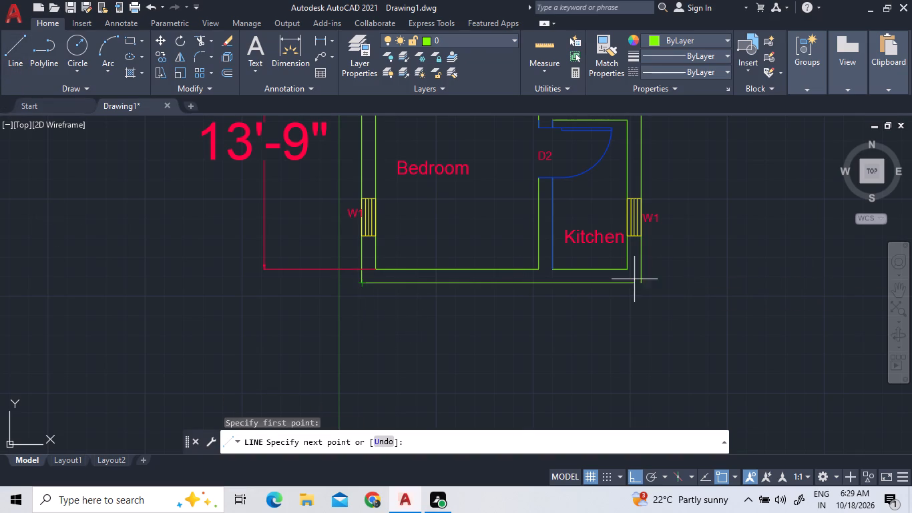
left_click(638, 283)
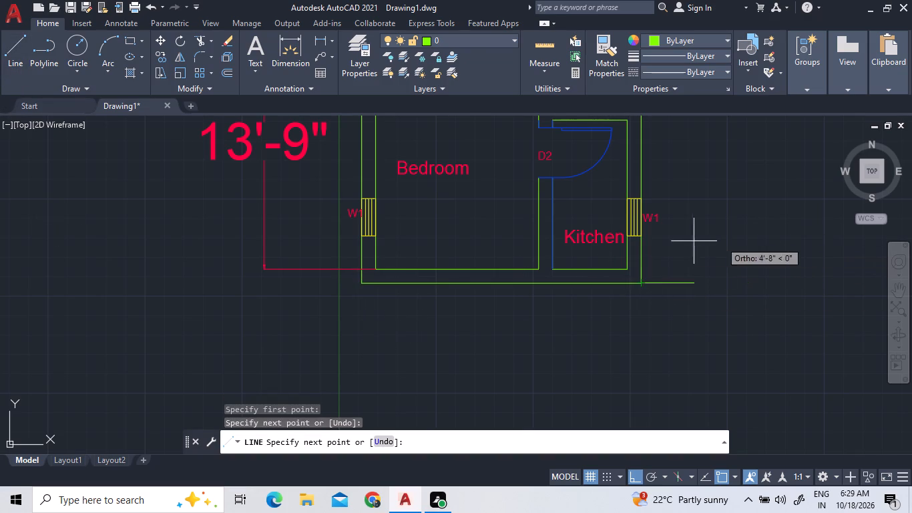
key("Escape")
Mirror the lowest unit with its labels and 13'-9" dimension downward across its new bottom outer wall line, keeping the source objects.
left_click(690, 318)
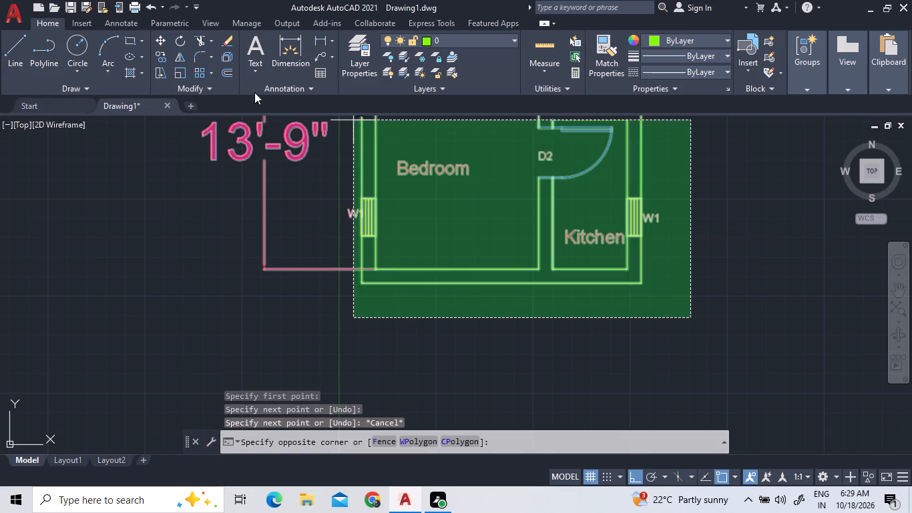
scroll(225, 158, "down", 4)
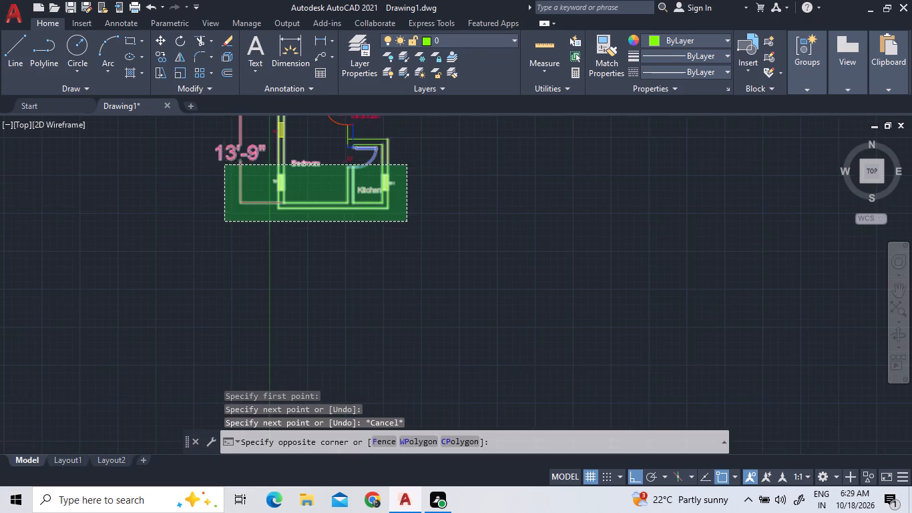
scroll(220, 125, "up", 3)
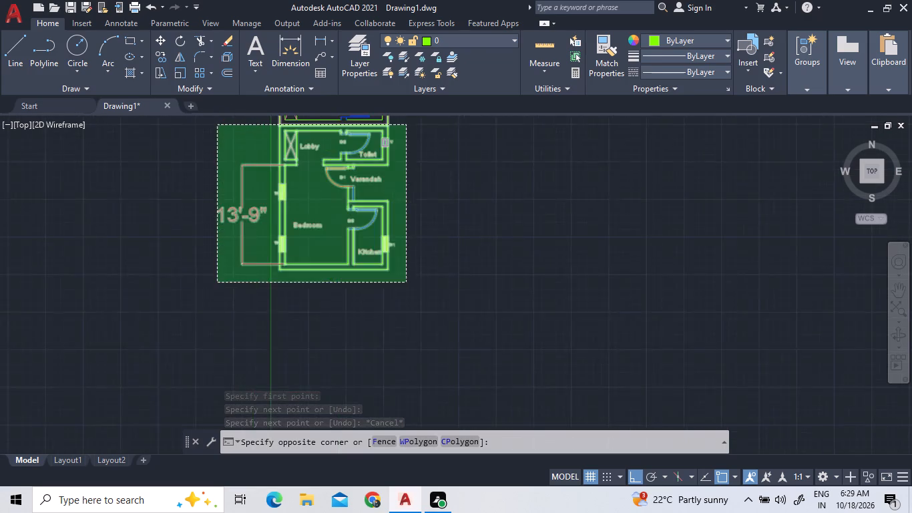
scroll(220, 125, "up", 2)
scroll(219, 132, "down", 1)
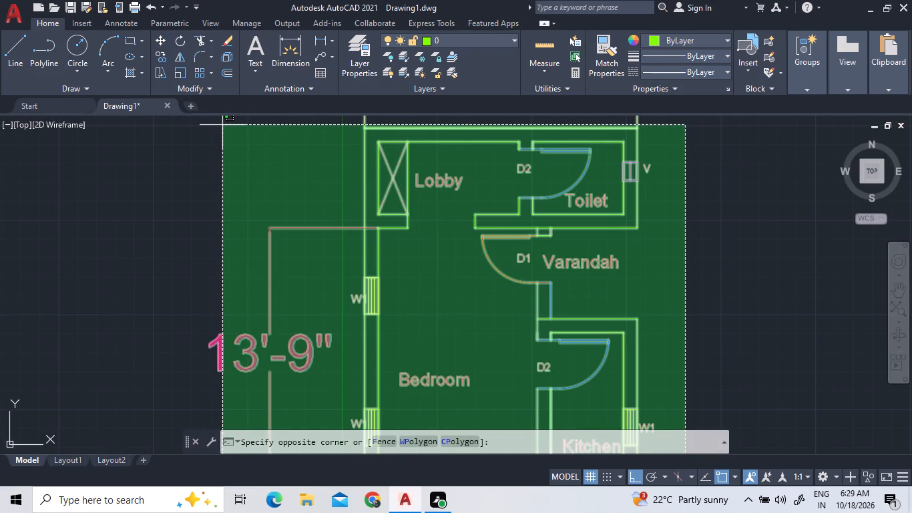
double_click(222, 125)
scroll(390, 200, "down", 2)
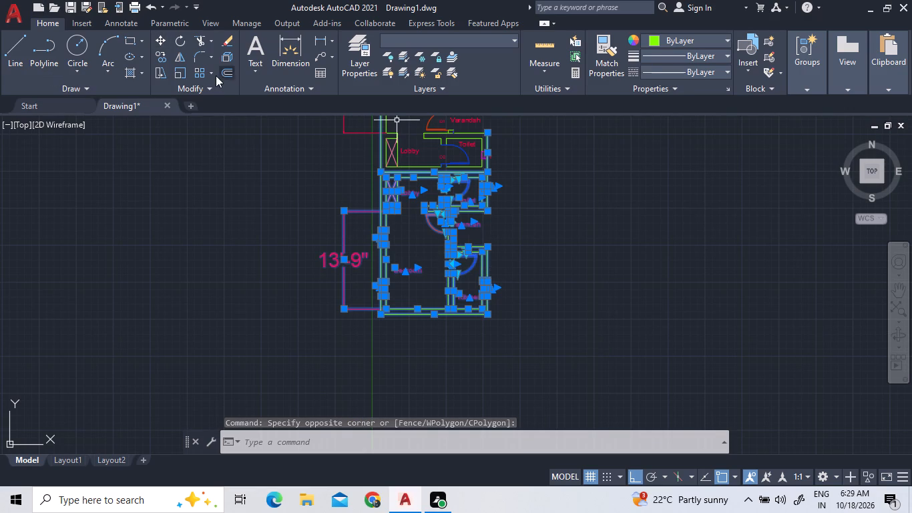
left_click(181, 58)
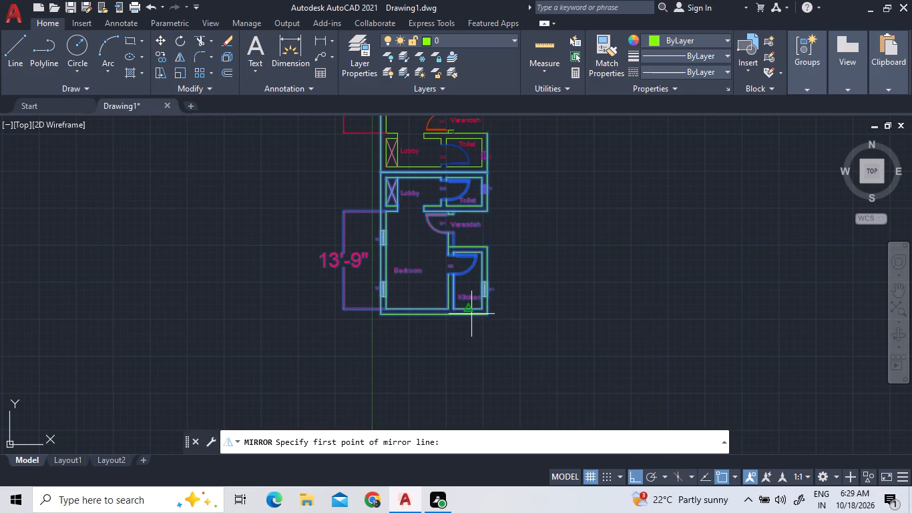
scroll(406, 314, "up", 3)
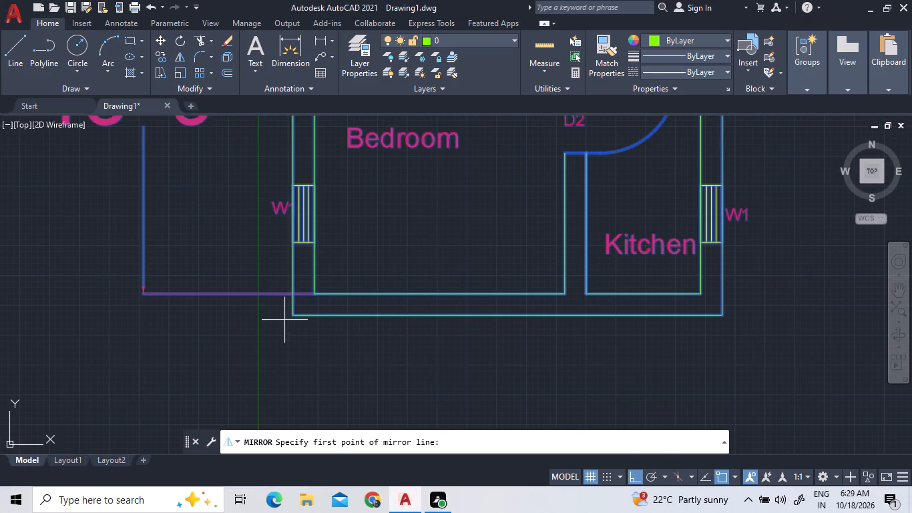
left_click(294, 312)
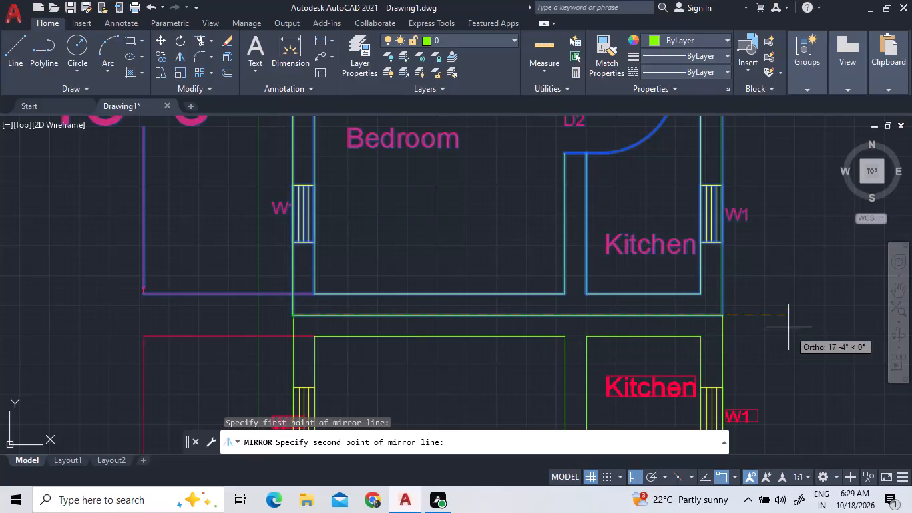
left_click(719, 317)
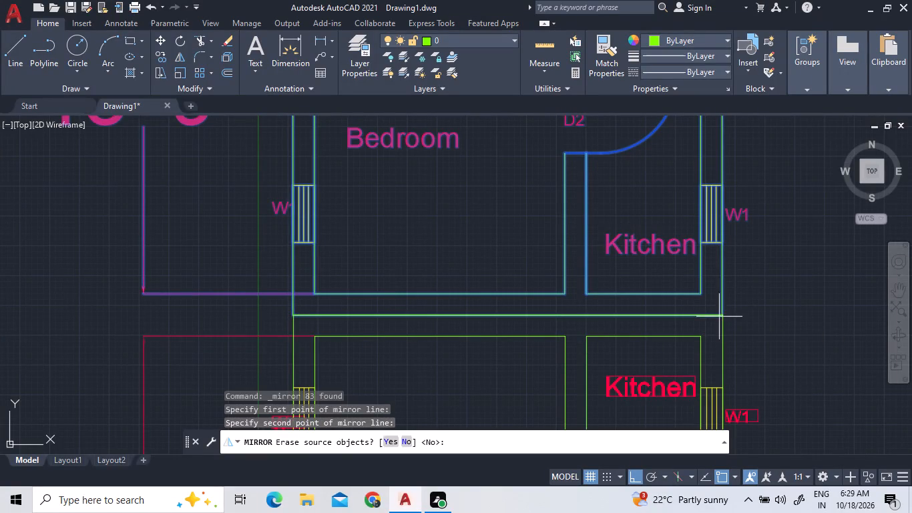
scroll(639, 283, "down", 5)
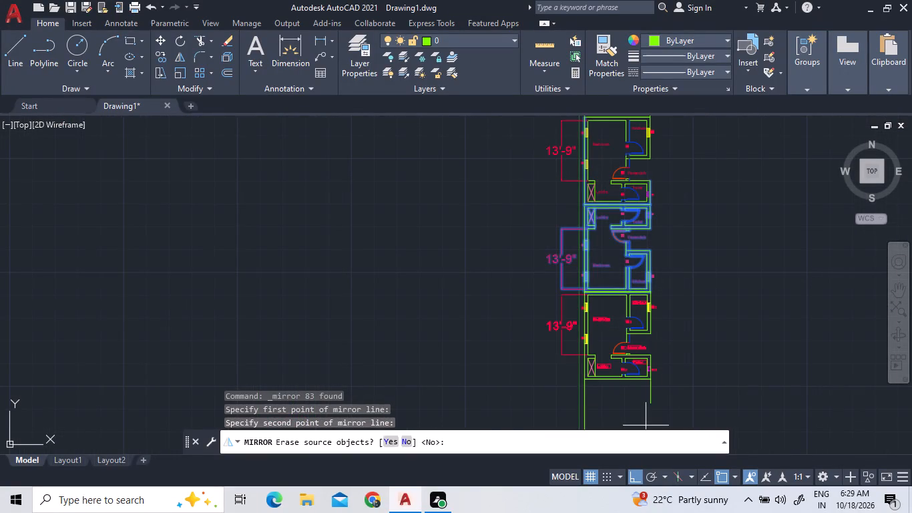
scroll(632, 381, "down", 2)
scroll(636, 412, "up", 2)
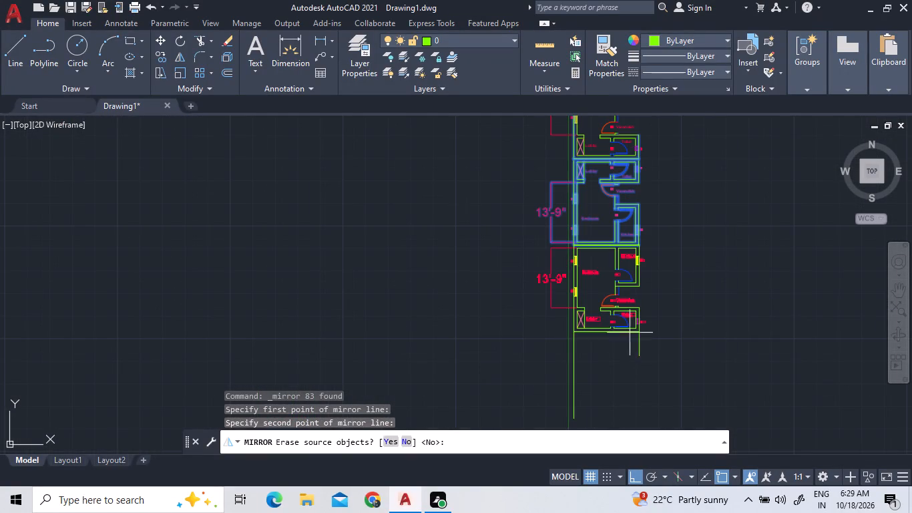
scroll(606, 271, "up", 1)
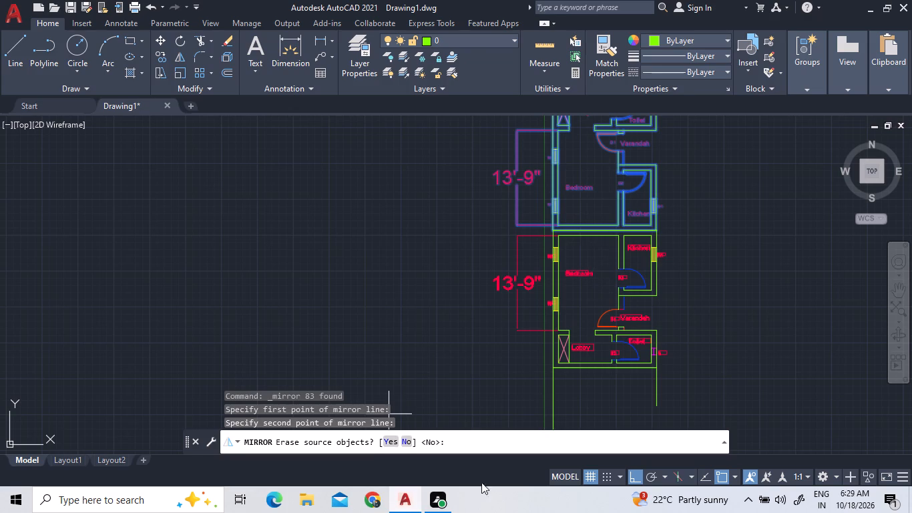
left_click(408, 438)
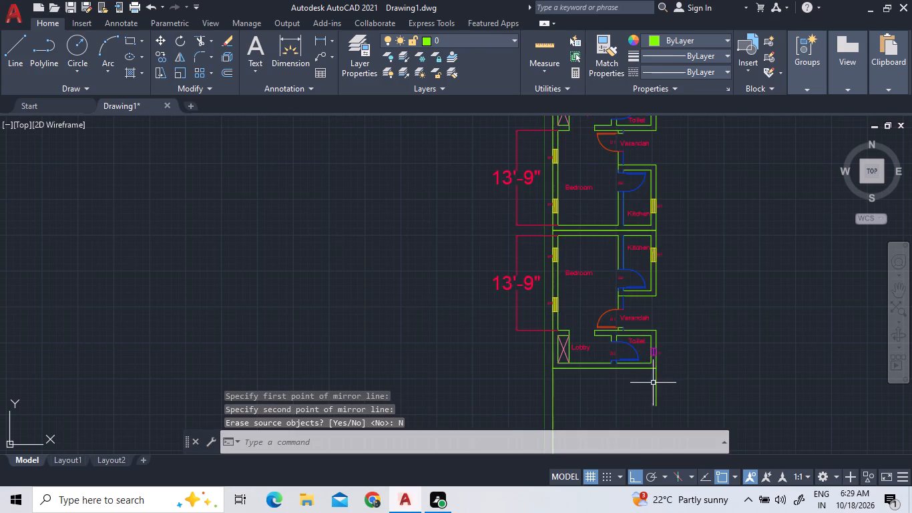
Delete the two surplus side wall lines extending below the bottom wall of the newly mirrored unit.
left_click(553, 382)
key("Delete")
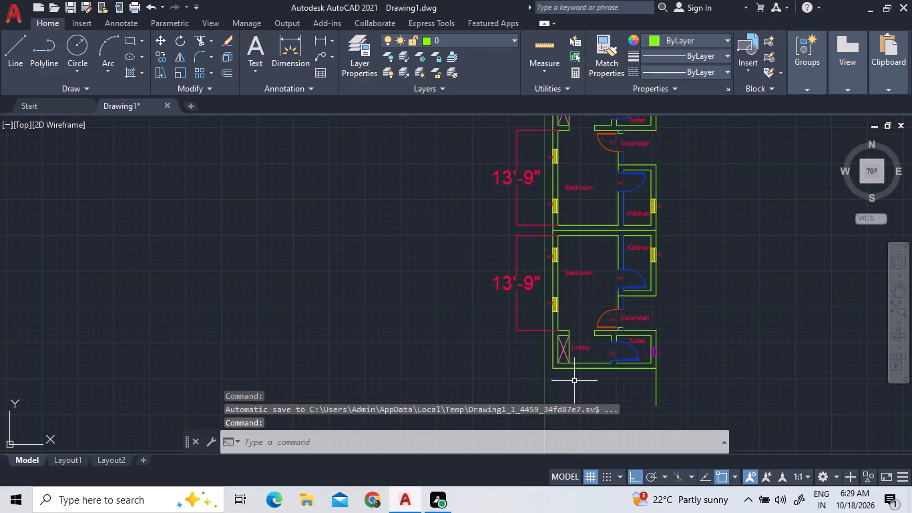
double_click(655, 391)
key("Delete")
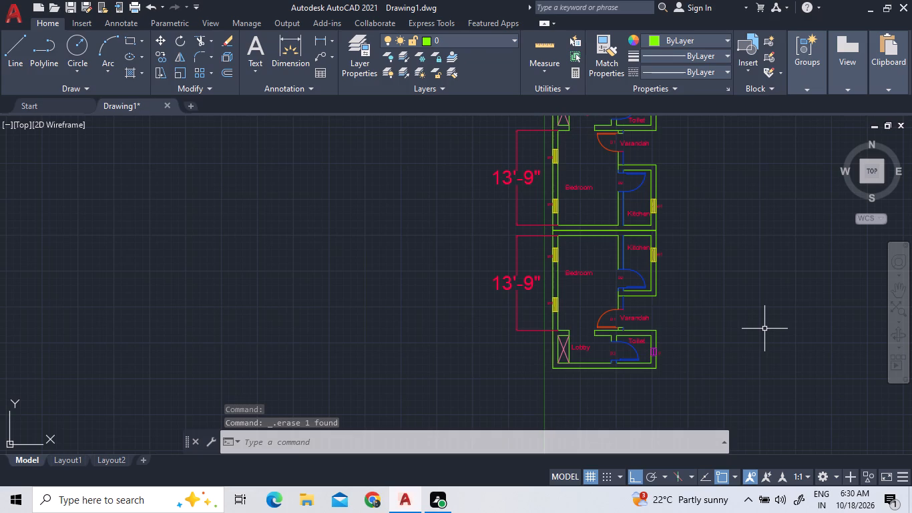
Mirror the lowest unit, including its shared top wall line, labels and 13'-9" dimension, downward across its bottom outer wall line, keeping the source.
scroll(764, 329, "down", 1)
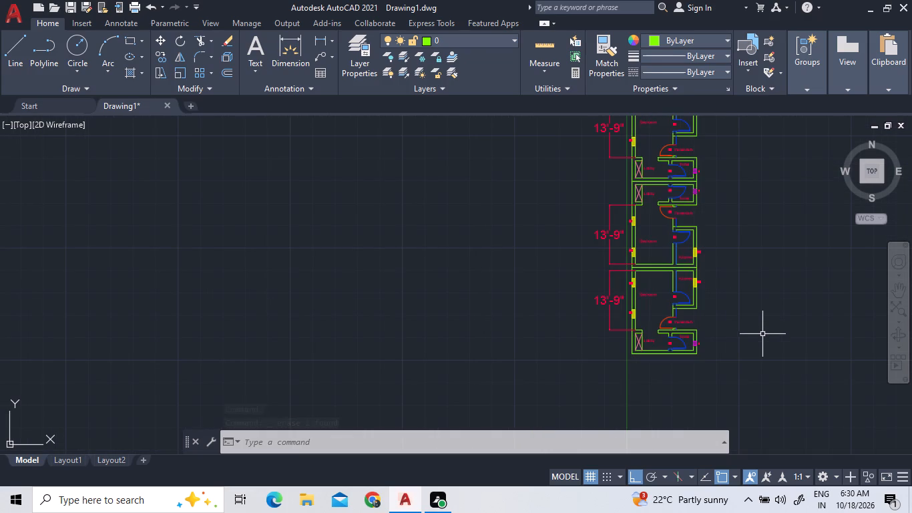
scroll(758, 343, "down", 1)
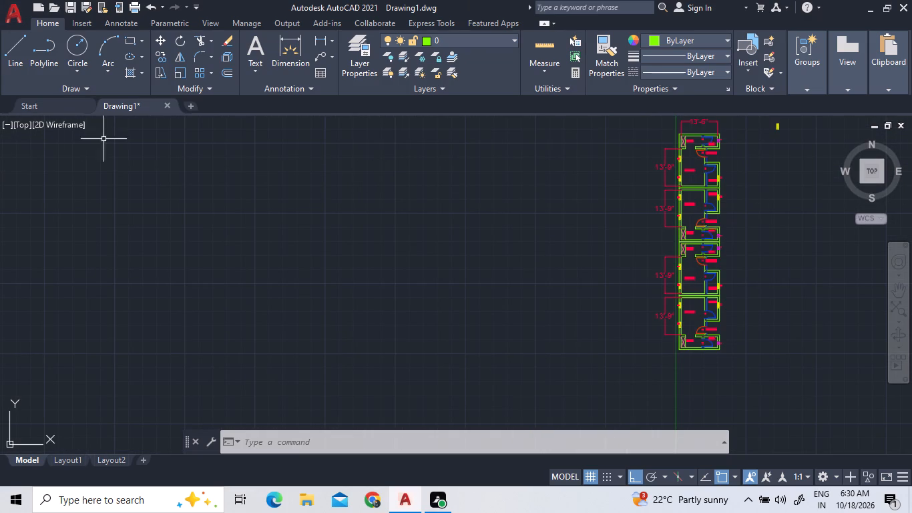
scroll(778, 381, "up", 2)
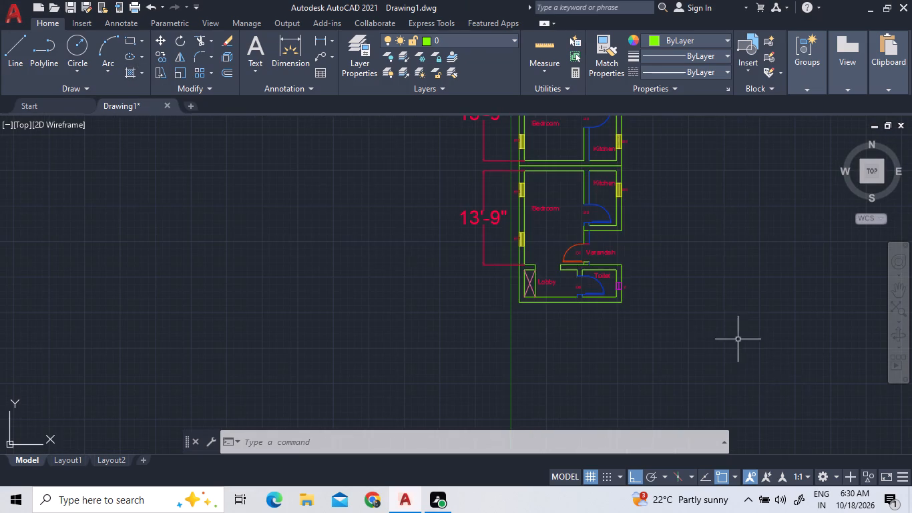
left_click(692, 339)
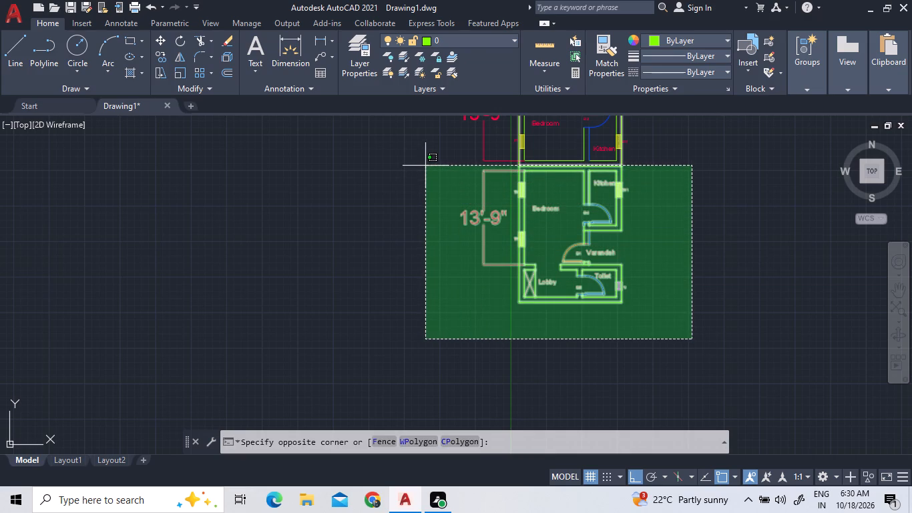
triple_click(425, 168)
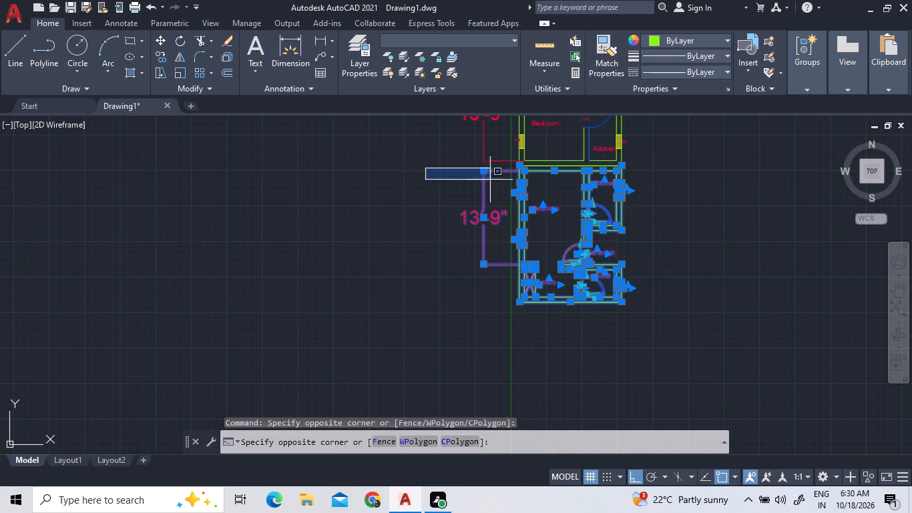
scroll(681, 176, "up", 2)
left_click(62, 193)
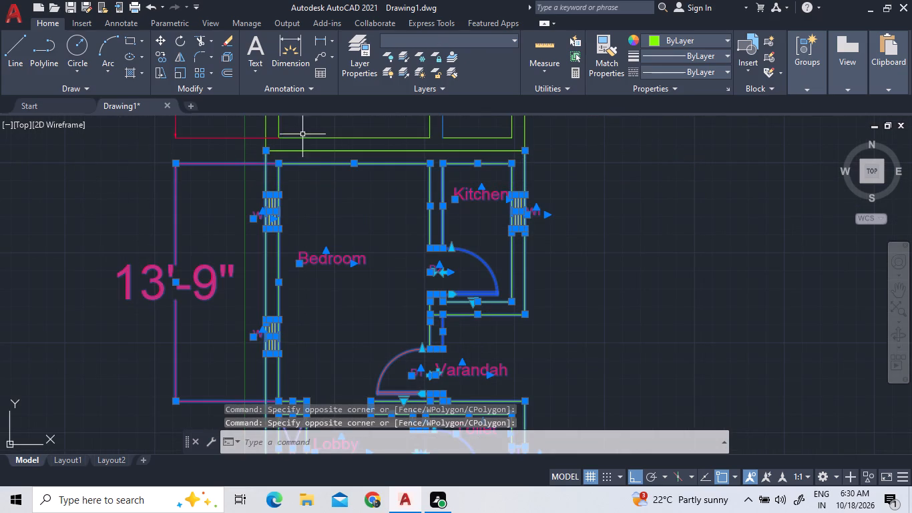
left_click(320, 151)
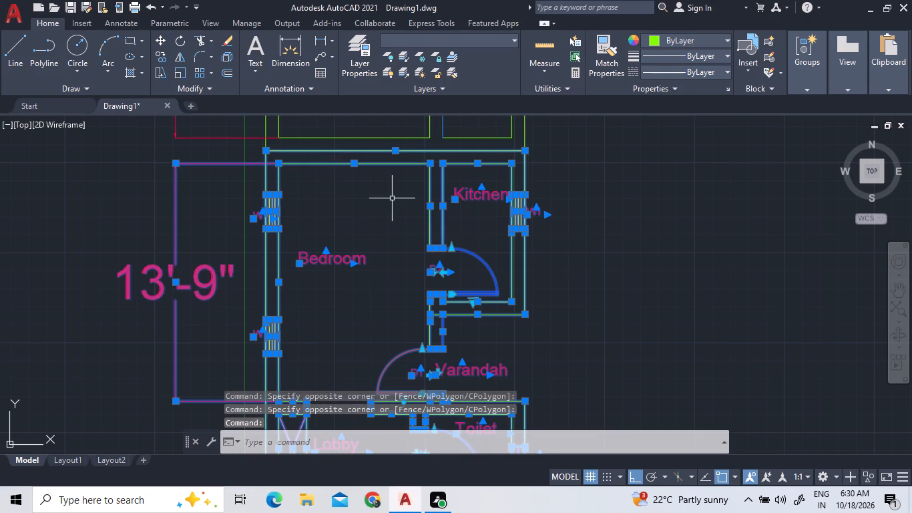
scroll(395, 206, "down", 2)
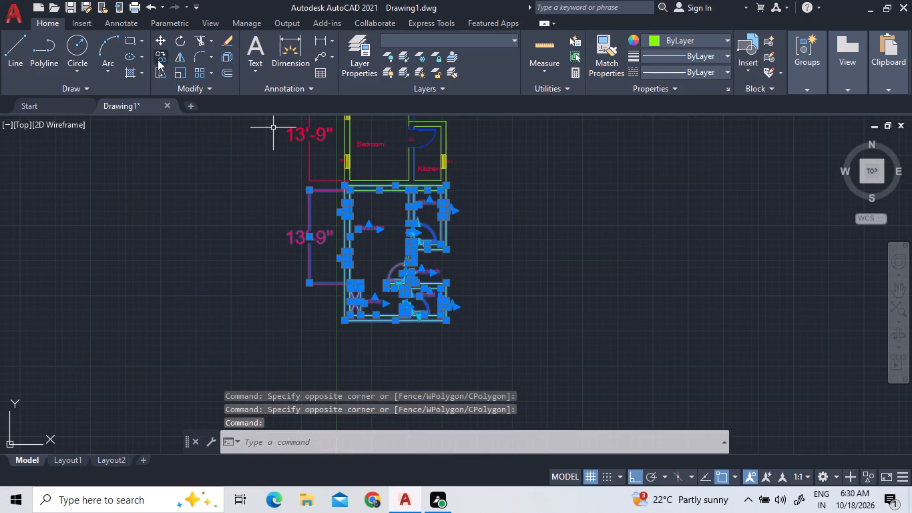
left_click(176, 55)
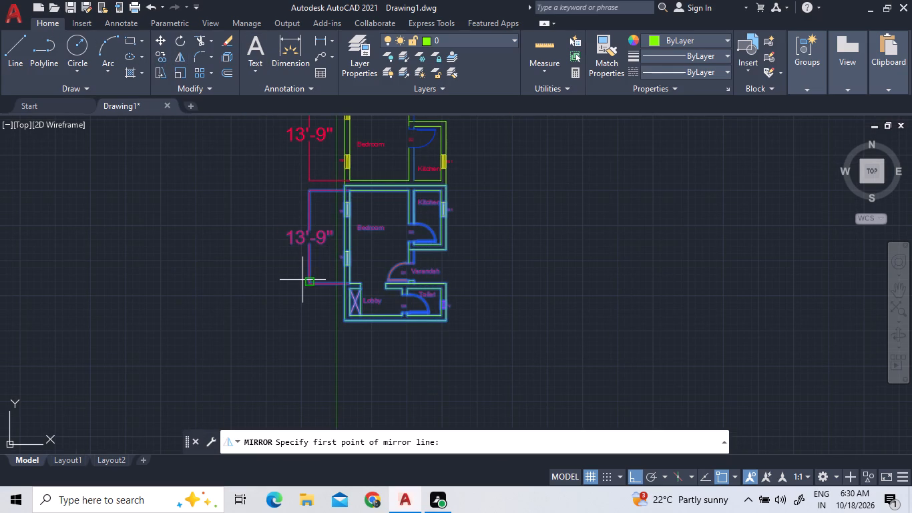
scroll(304, 281, "up", 2)
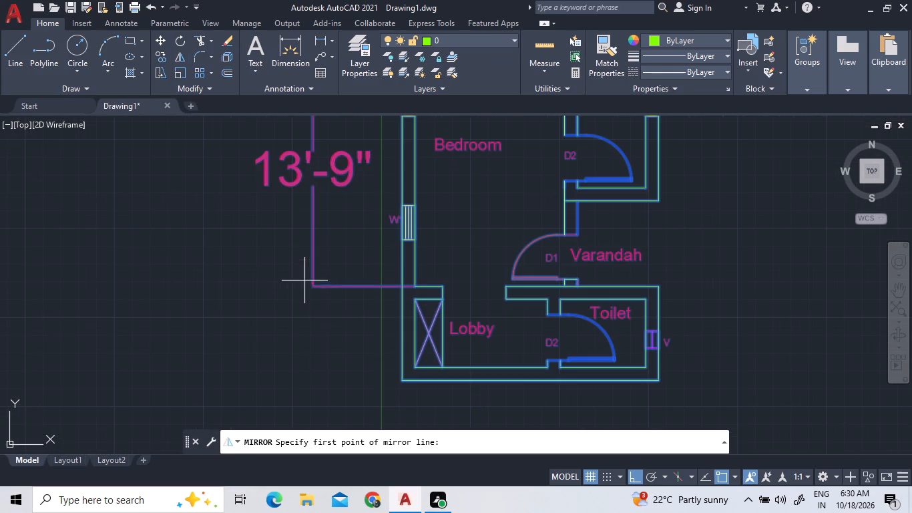
left_click(660, 384)
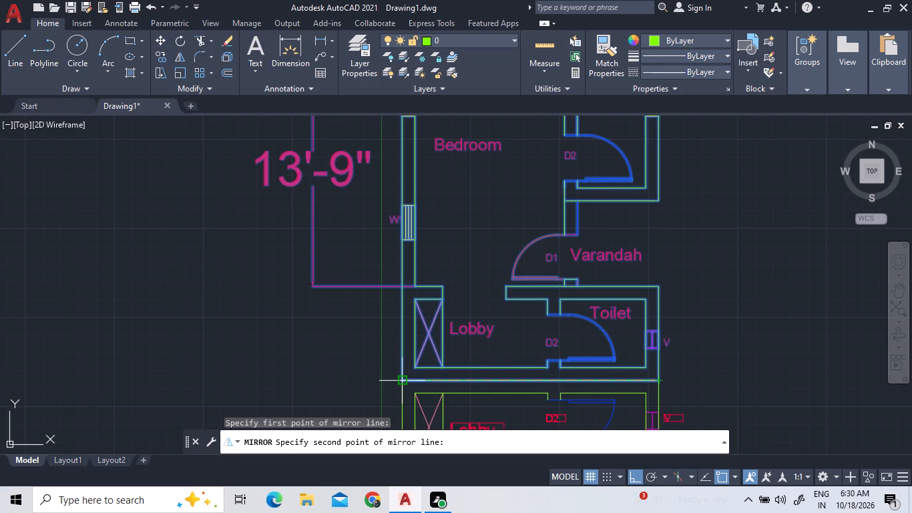
triple_click(401, 379)
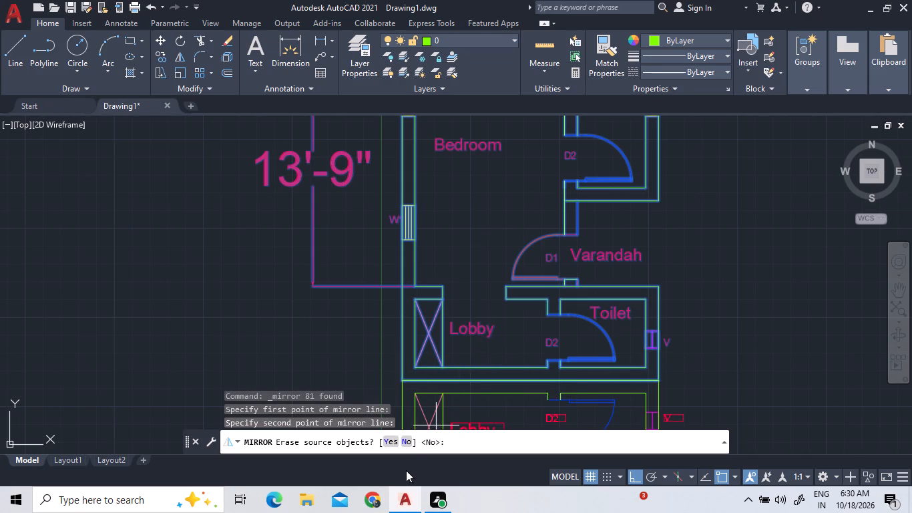
left_click(407, 445)
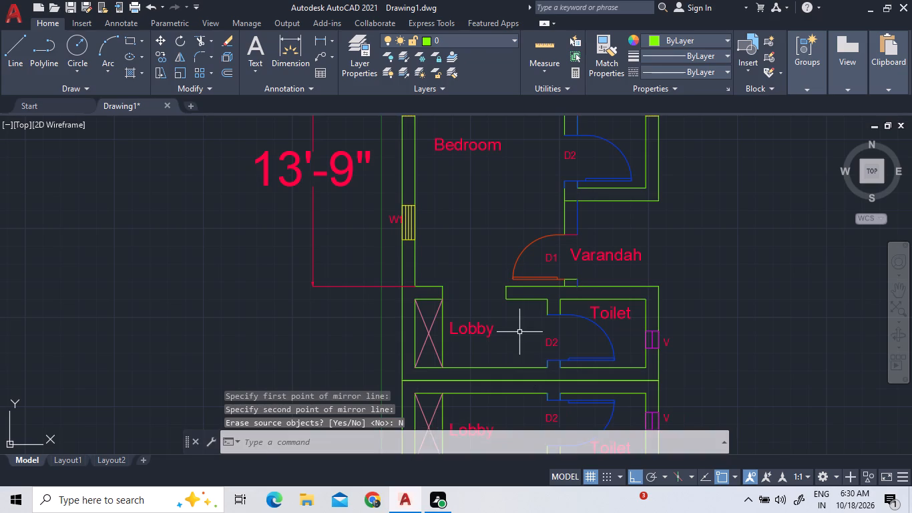
Inspect the full row of stacked units and the bottom end of the newly mirrored one.
scroll(519, 332, "down", 4)
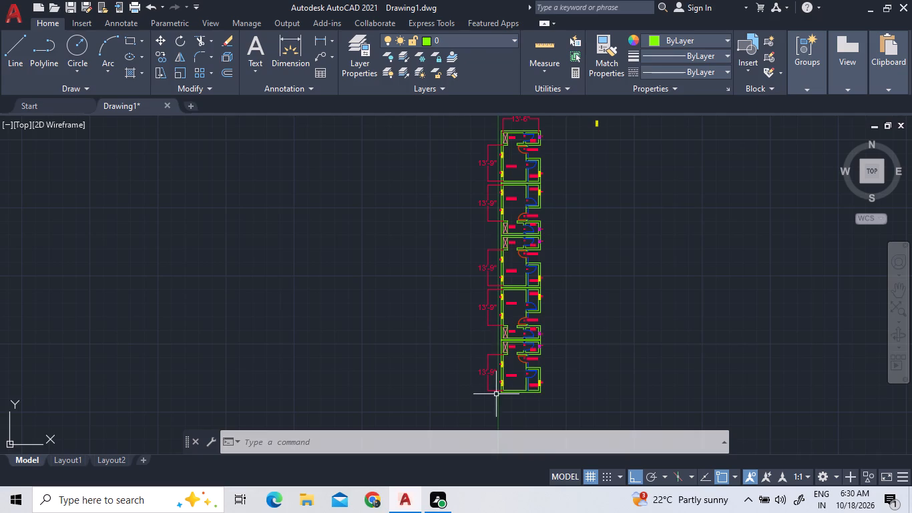
scroll(513, 393, "up", 2)
scroll(588, 389, "down", 2)
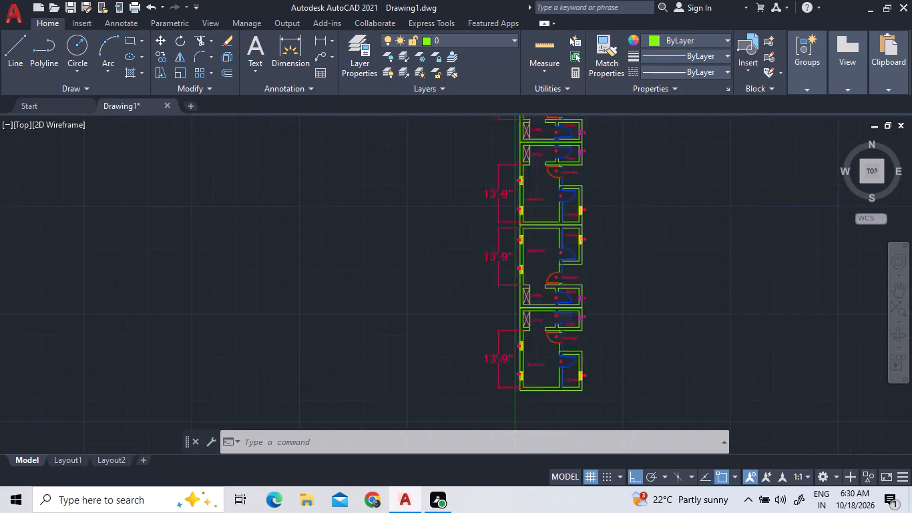
scroll(588, 389, "down", 1)
scroll(588, 424, "up", 2)
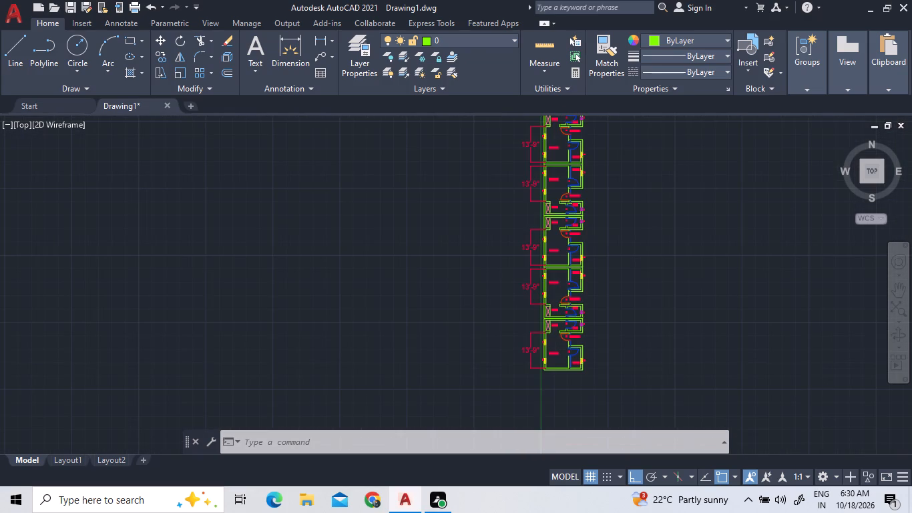
Mirror the lowest unit, including its shared top wall lines, labels and 13'-9" dimension, downward across its bottom outer wall line, keeping the source.
scroll(588, 424, "up", 1)
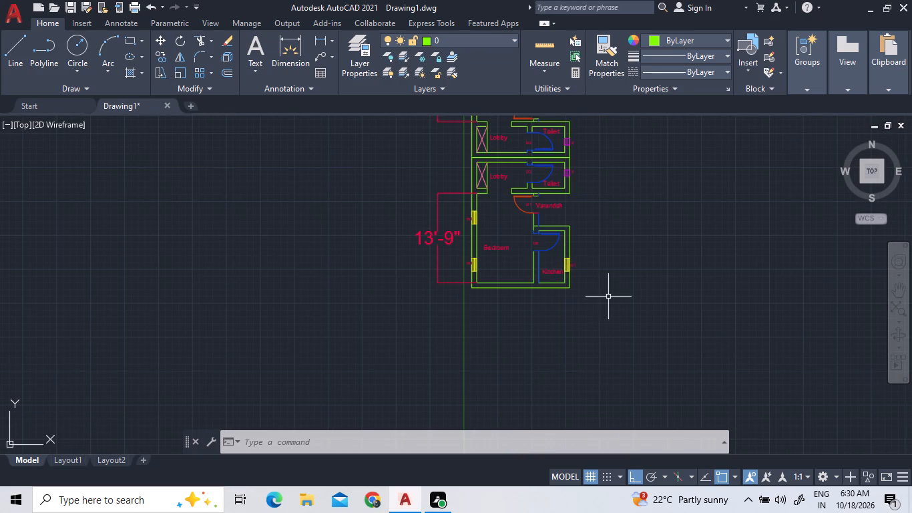
left_click(607, 307)
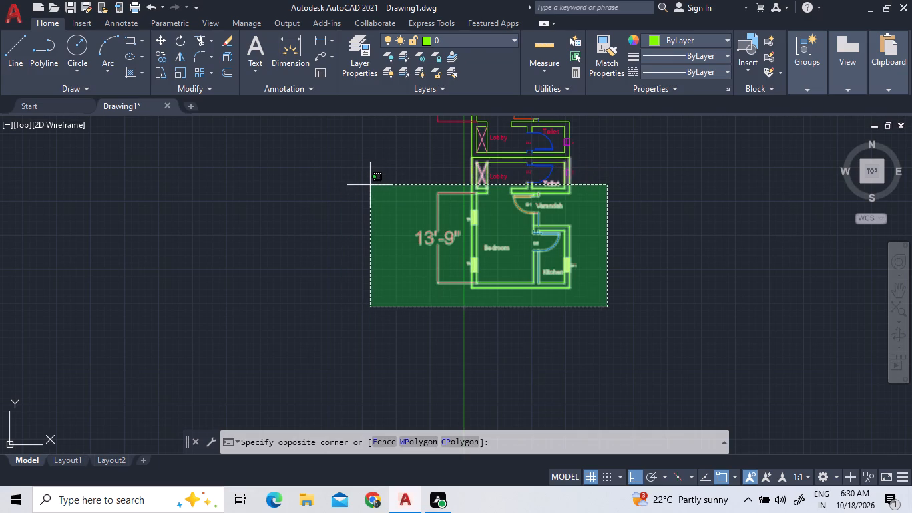
left_click(385, 166)
scroll(455, 177, "up", 1)
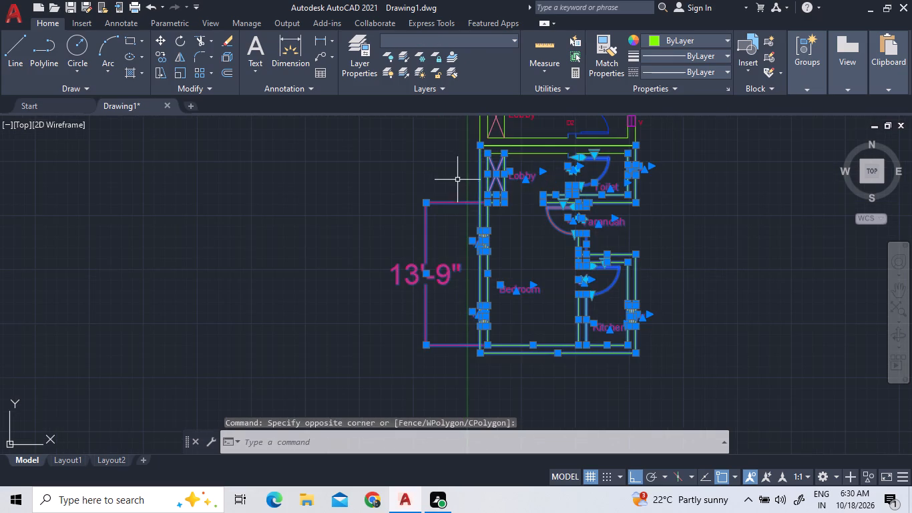
scroll(477, 184, "up", 2)
scroll(485, 205, "down", 2)
scroll(561, 138, "up", 1)
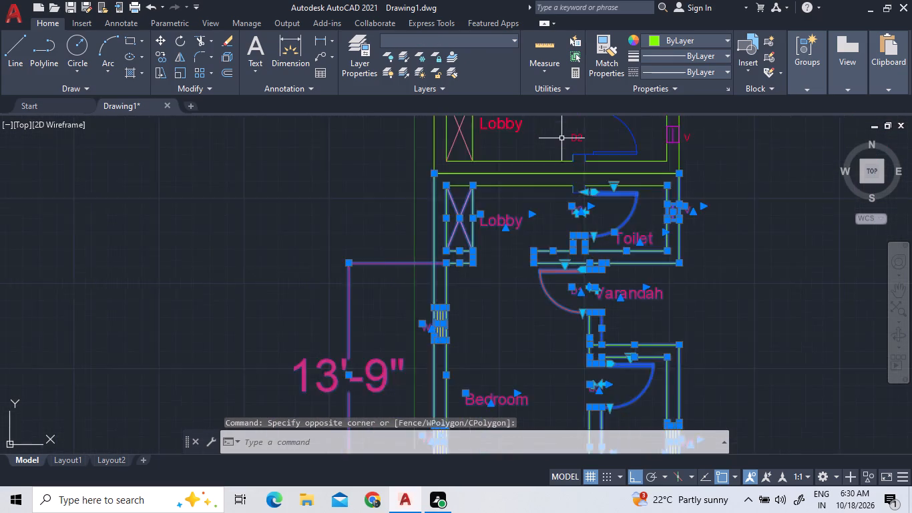
scroll(561, 138, "up", 1)
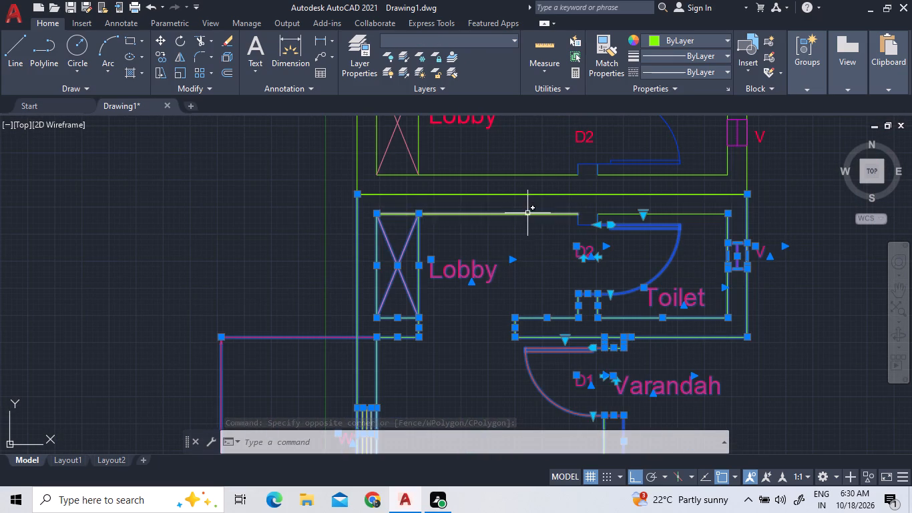
triple_click(527, 211)
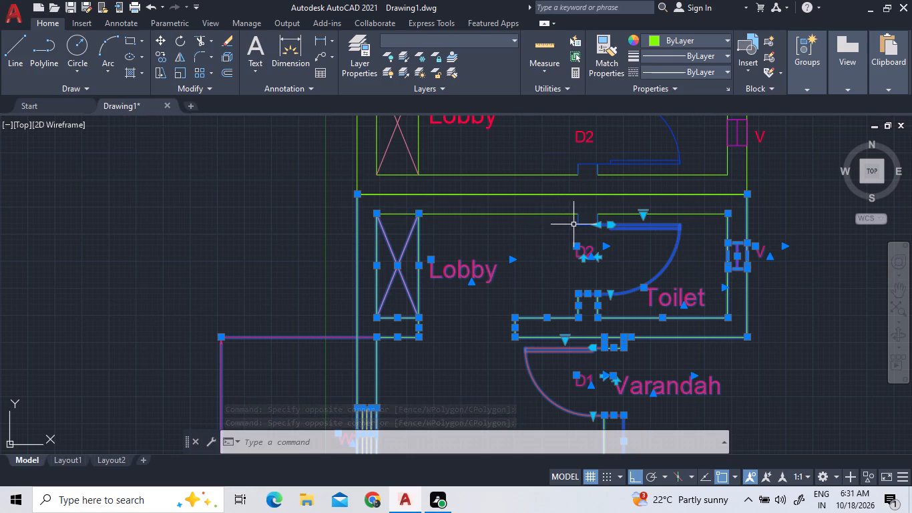
scroll(589, 216, "up", 3)
left_click(584, 297)
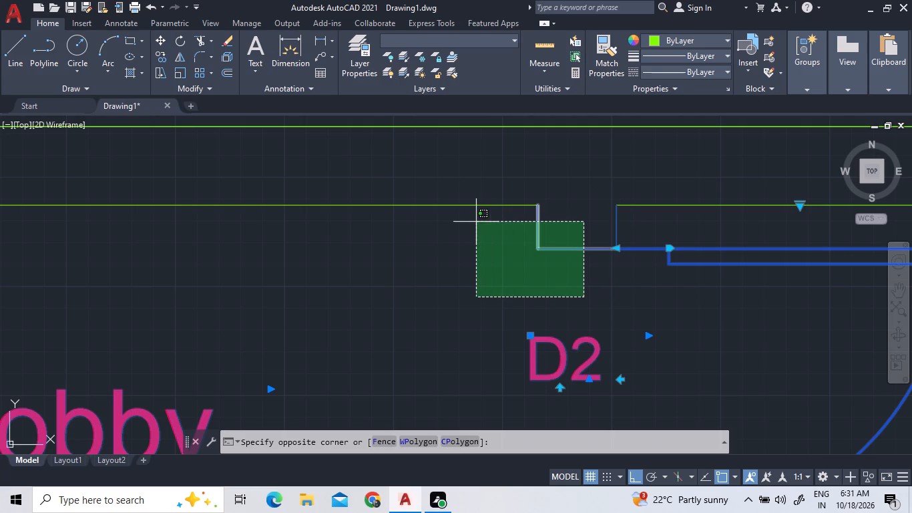
left_click(519, 214)
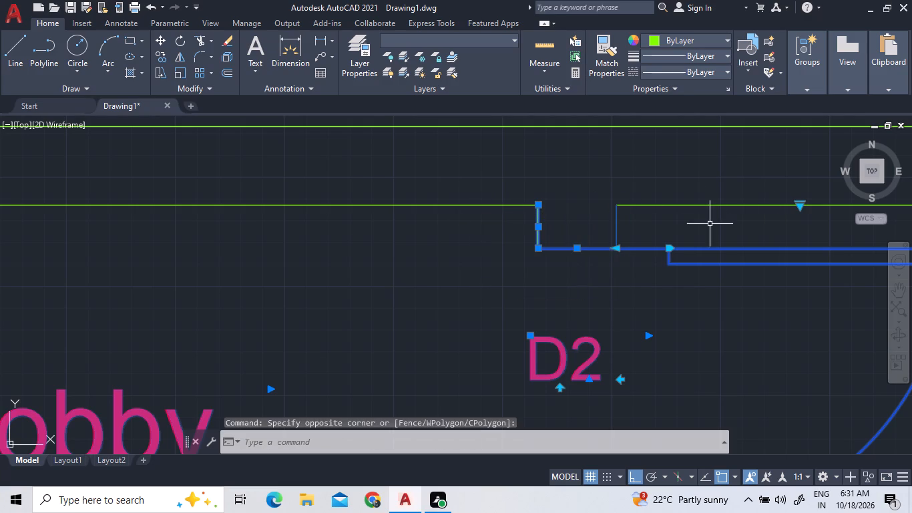
double_click(631, 227)
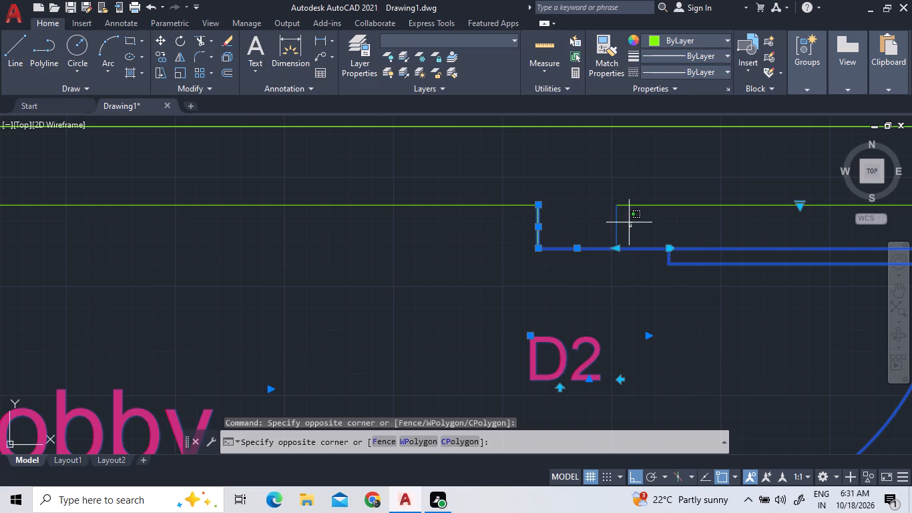
double_click(581, 197)
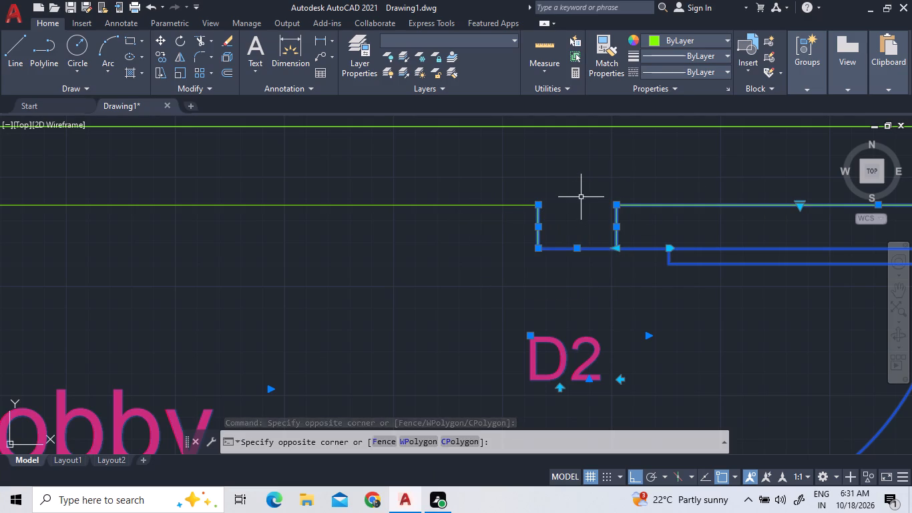
scroll(578, 204, "down", 2)
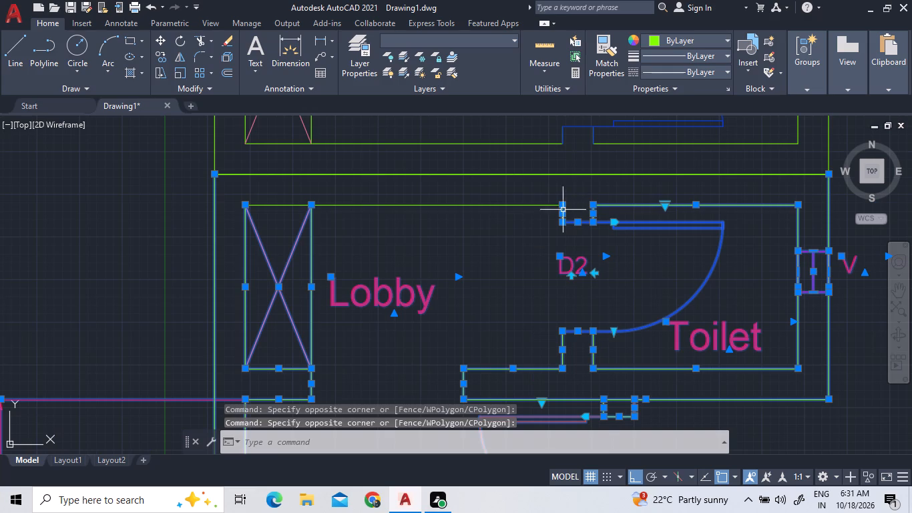
left_click(517, 205)
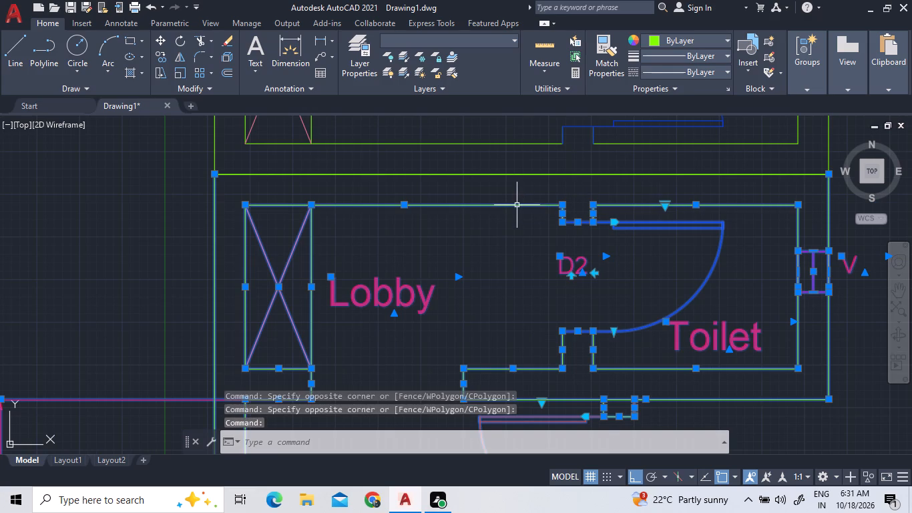
left_click(638, 174)
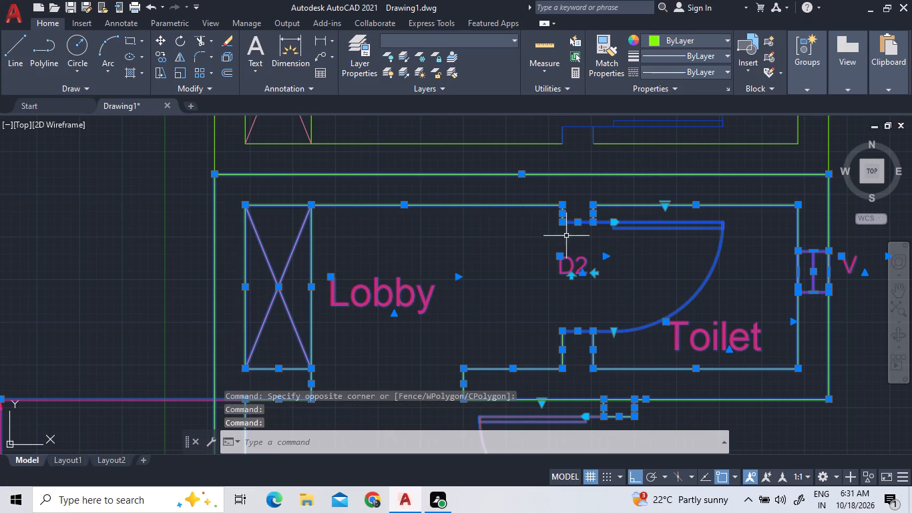
left_click(184, 60)
scroll(189, 117, "down", 4)
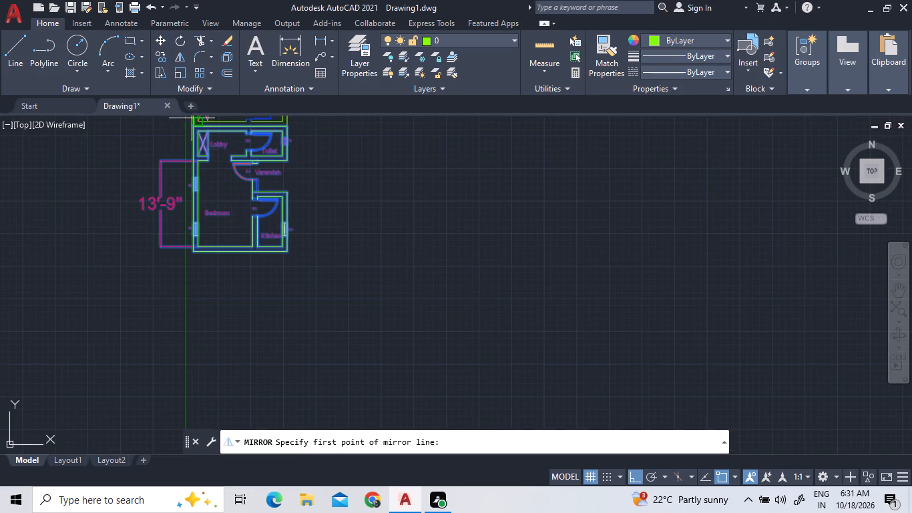
scroll(182, 254, "up", 3)
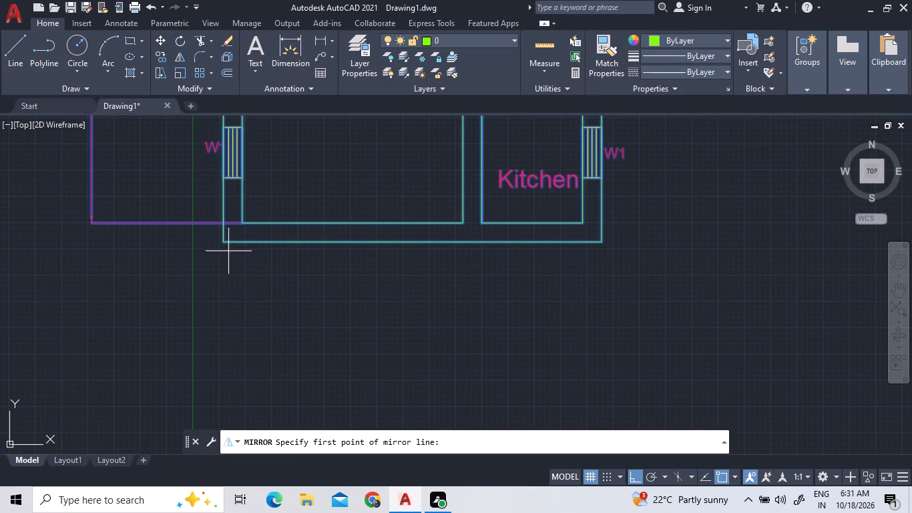
scroll(234, 252, "up", 3)
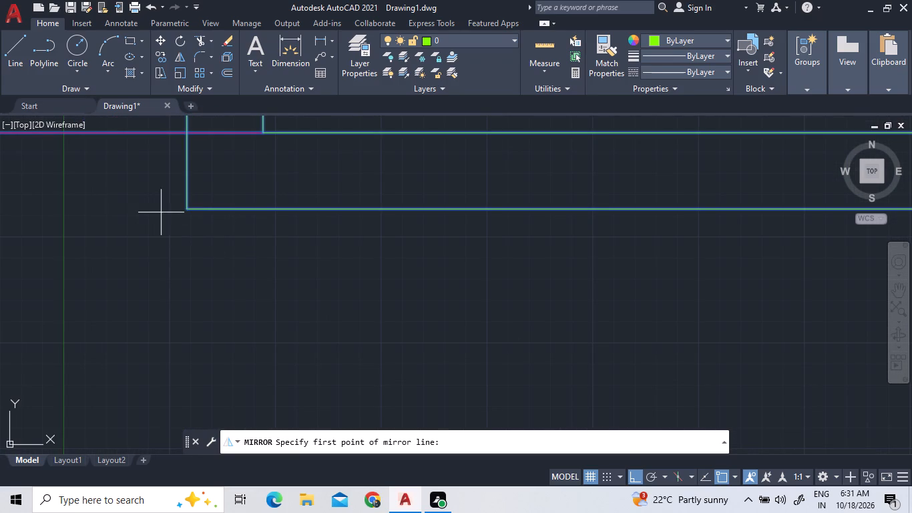
left_click(184, 210)
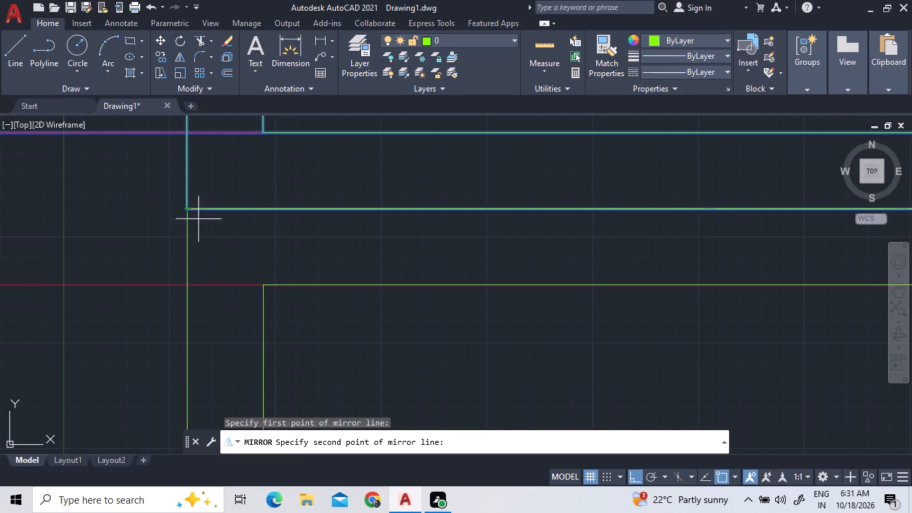
scroll(290, 350, "down", 2)
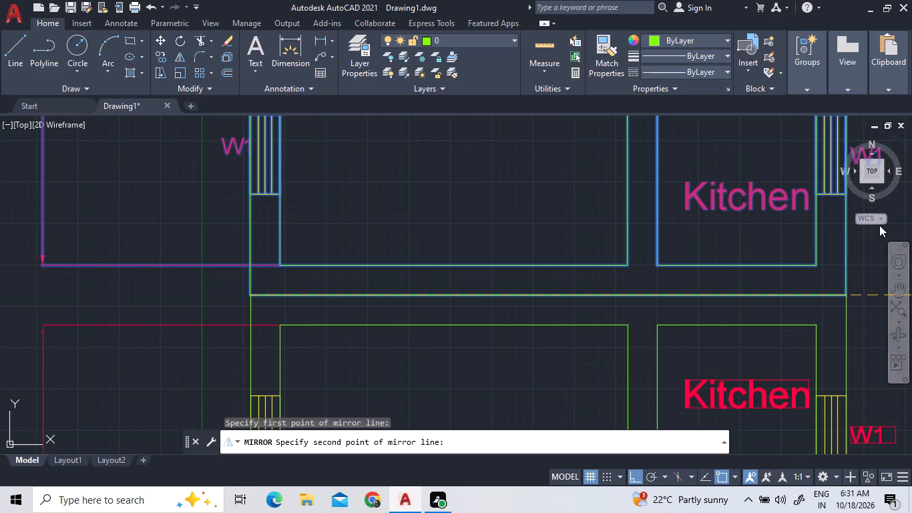
scroll(848, 301, "up", 4)
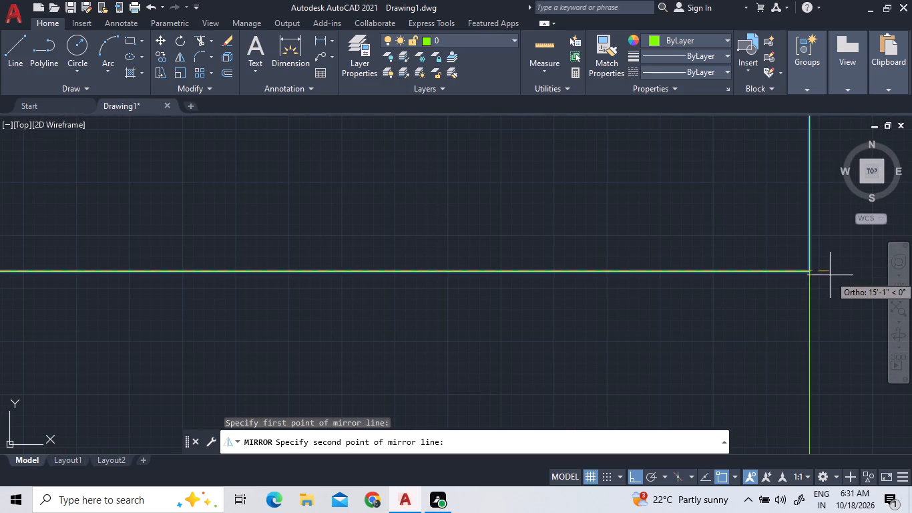
double_click(809, 275)
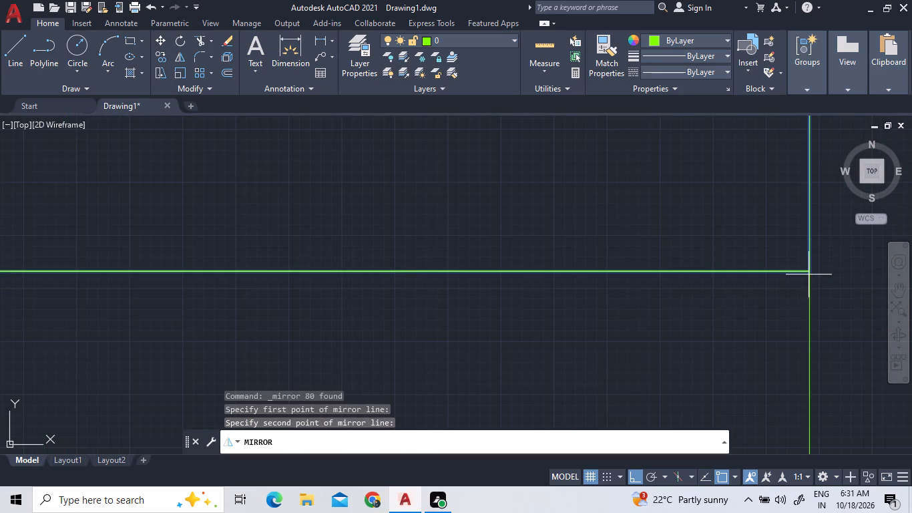
left_click(408, 439)
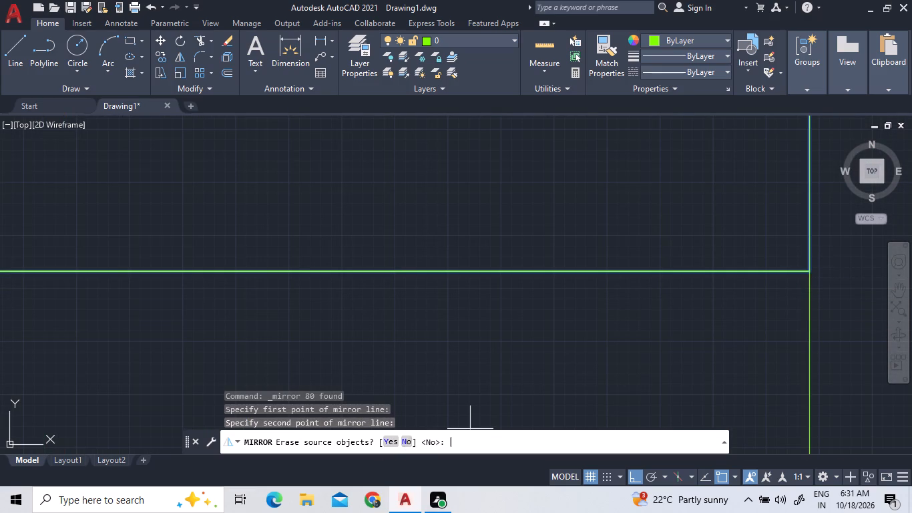
Change the Bedroom label in the first unit at the upper end of the row to Bedroom1.
scroll(428, 236, "down", 6)
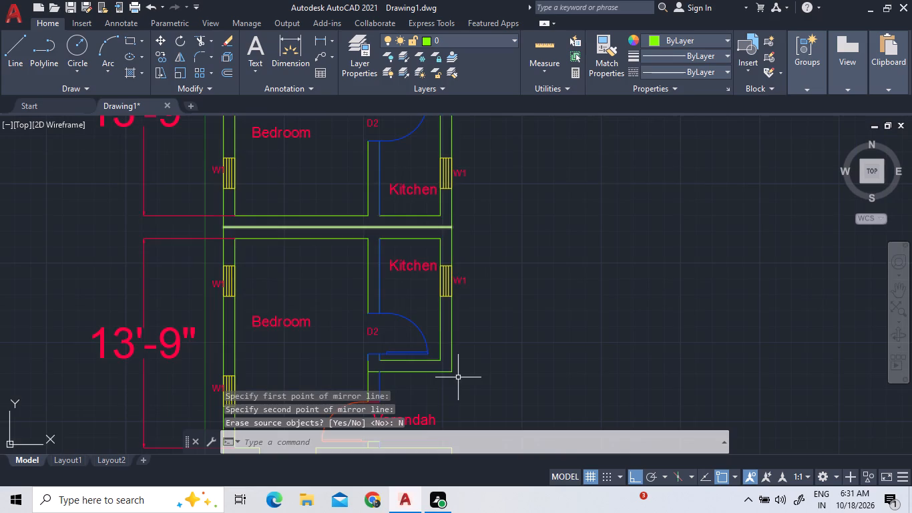
scroll(457, 390, "down", 3)
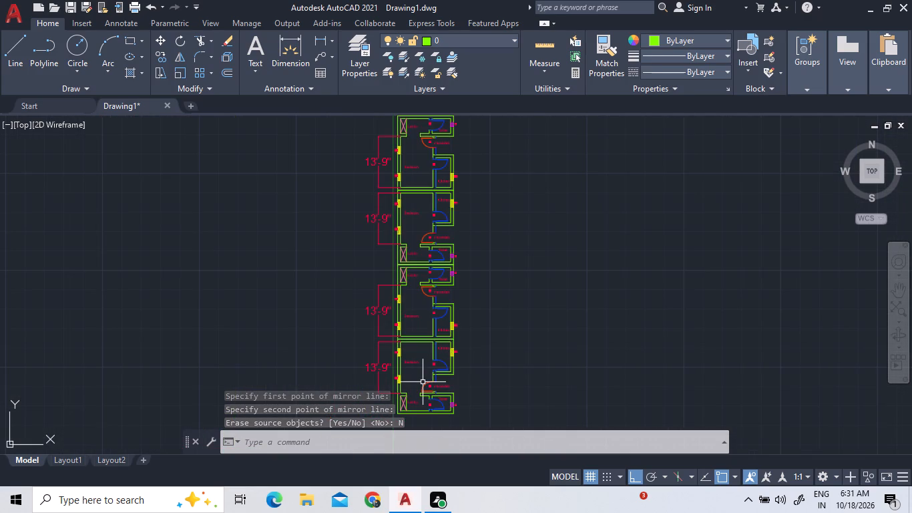
scroll(484, 323, "down", 2)
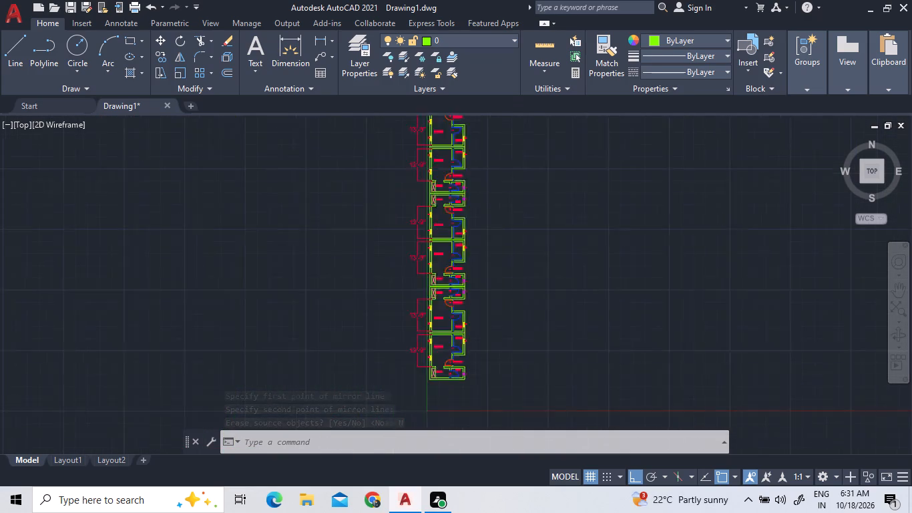
scroll(432, 243, "up", 2)
scroll(479, 149, "up", 1)
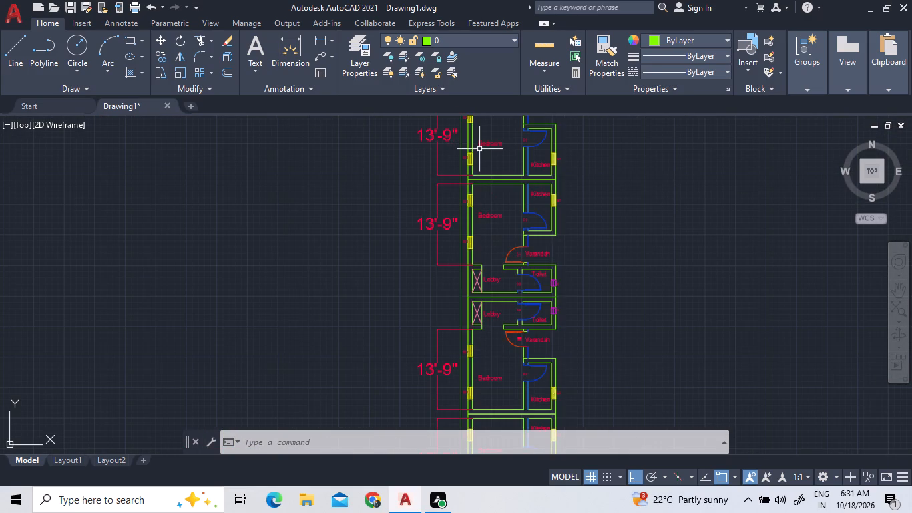
scroll(489, 146, "up", 4)
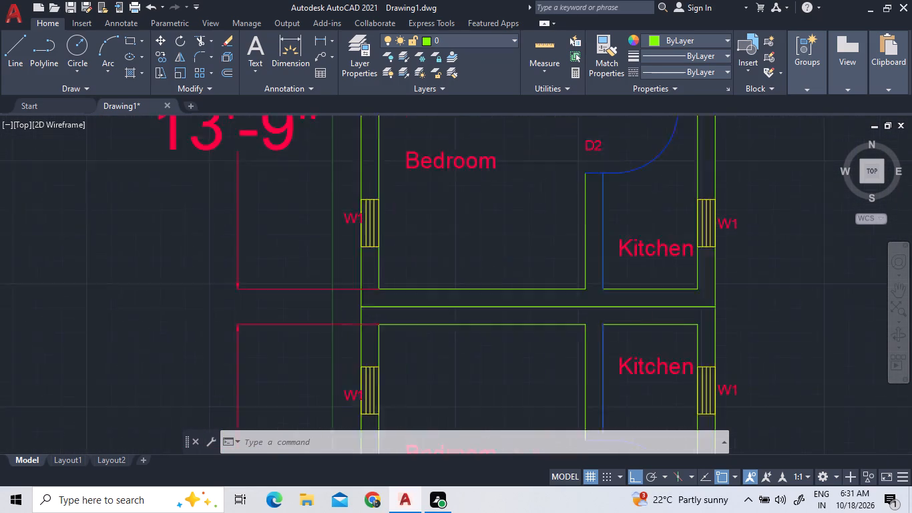
left_click(479, 178)
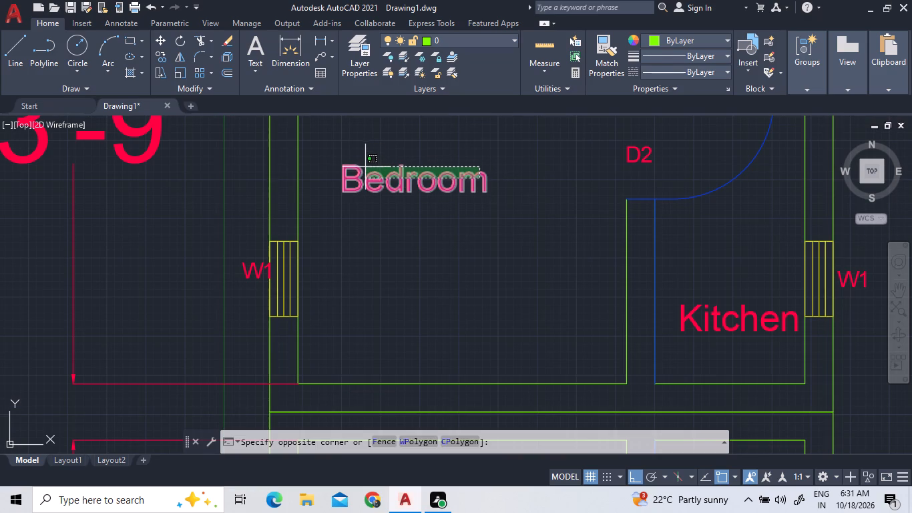
double_click(361, 184)
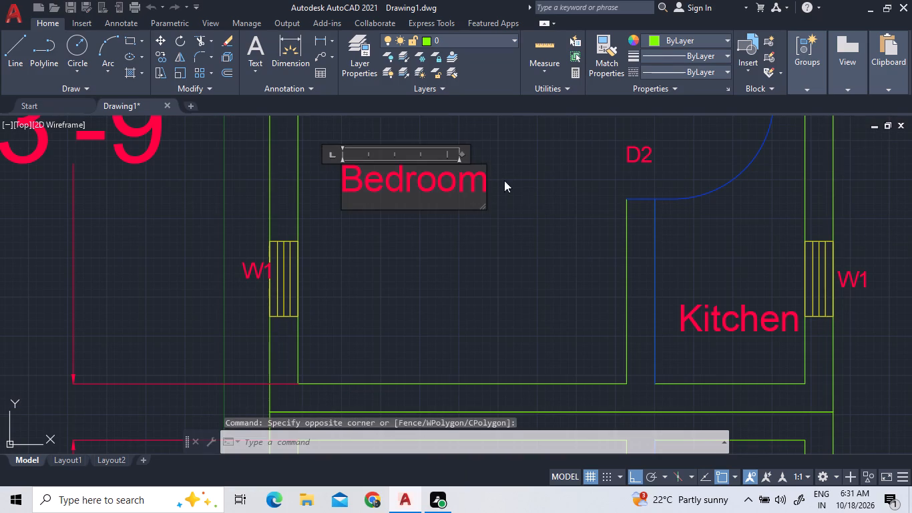
key("Right")
key("Right")
key("Right")
key("Right")
key("Right")
key("Right")
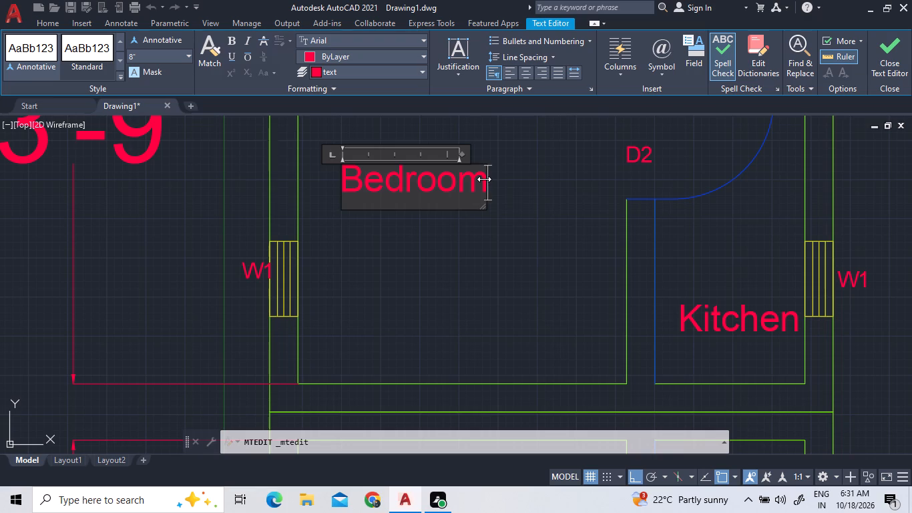
key("1")
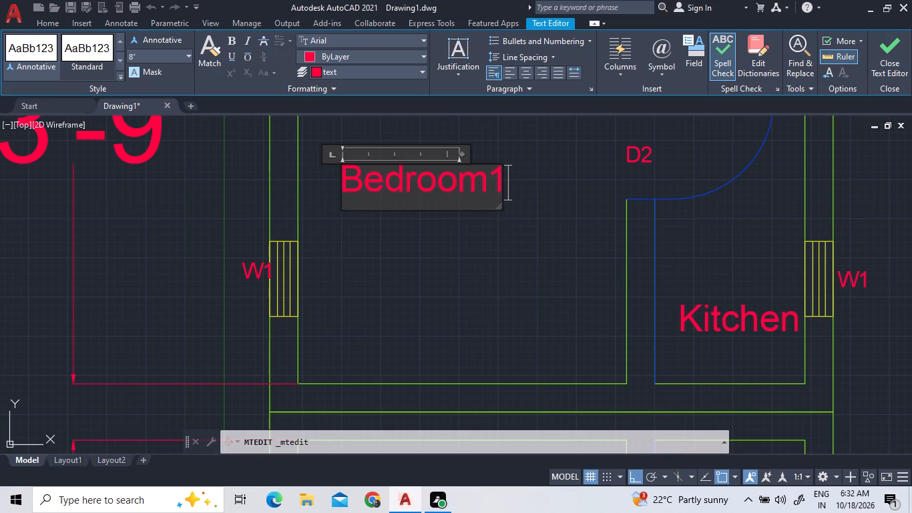
left_click(542, 232)
Change the Bedroom label in the second unit from the upper end of the row to Bedroom2.
scroll(522, 230, "down", 3)
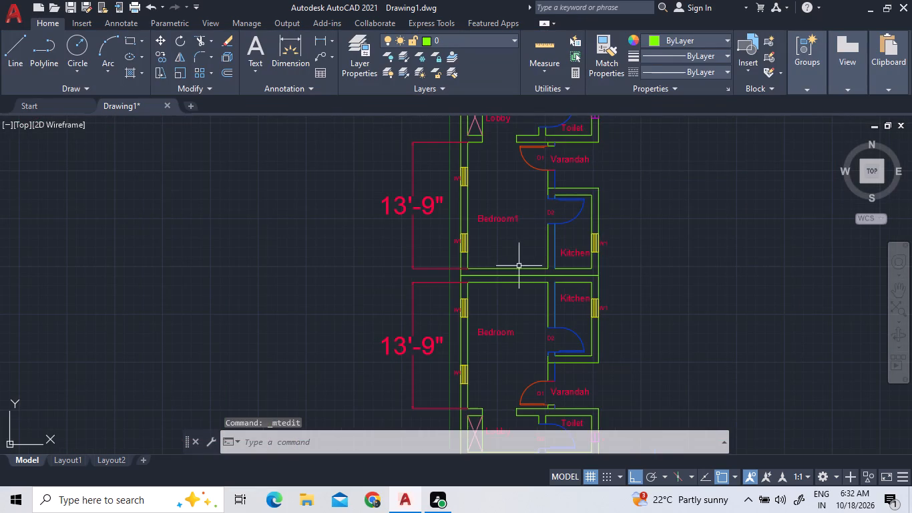
scroll(505, 364, "up", 2)
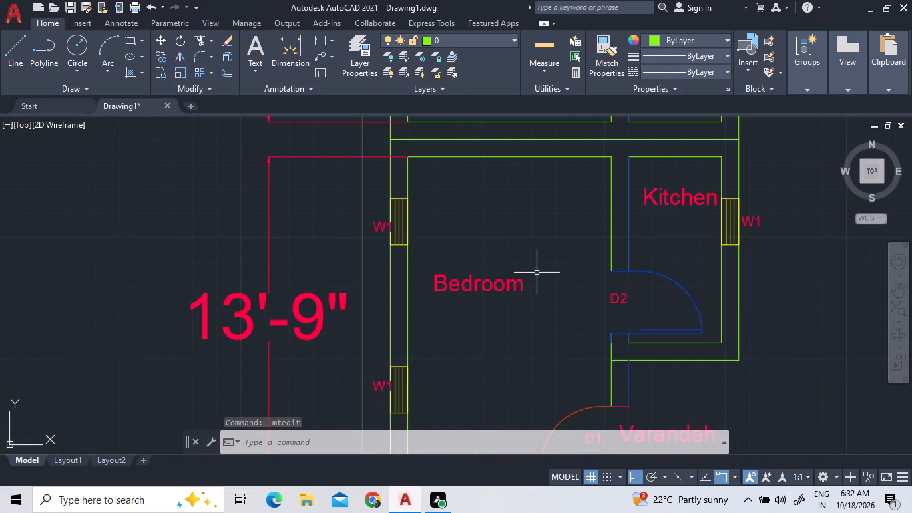
triple_click(517, 283)
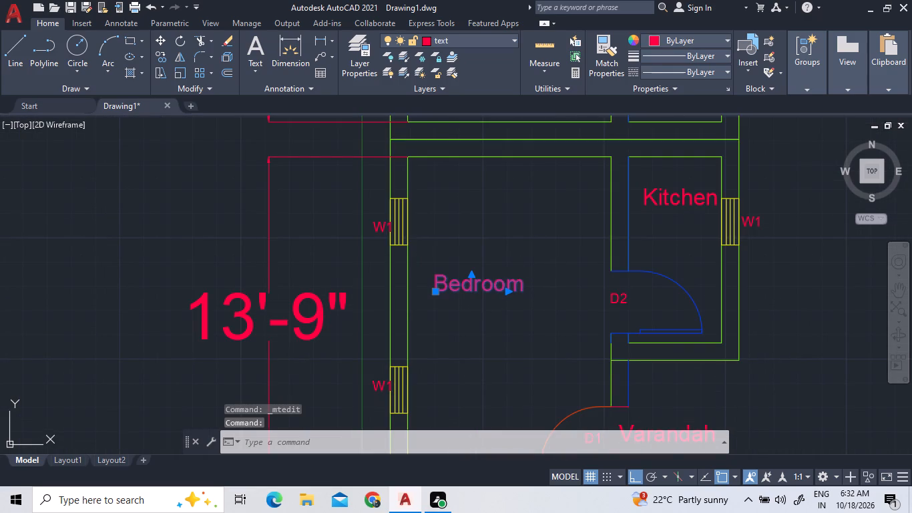
key("2")
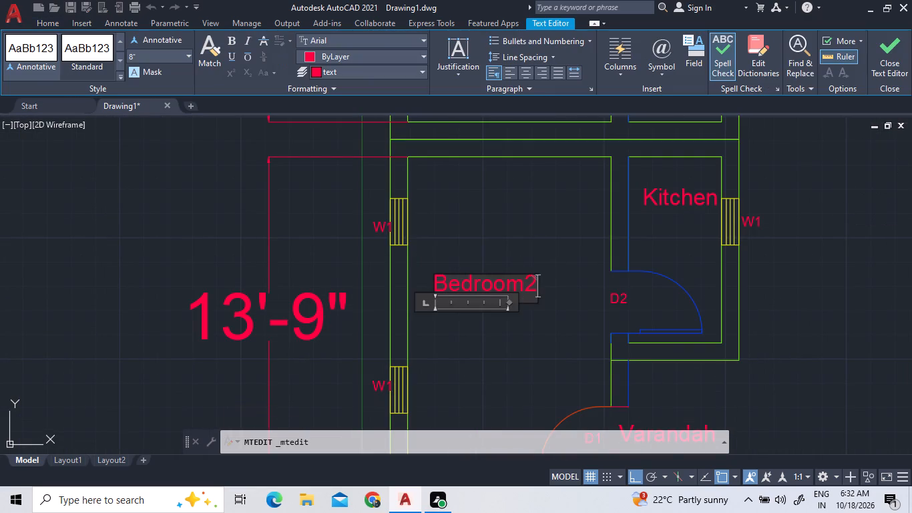
Change the Bedroom label in the third unit down the row to Bedroom3.
scroll(527, 261, "down", 2)
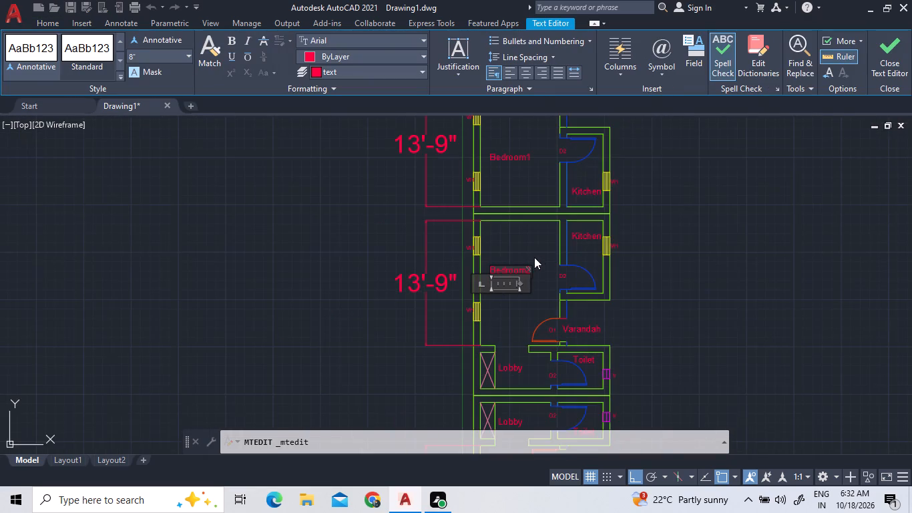
scroll(538, 263, "down", 1)
scroll(531, 389, "down", 2)
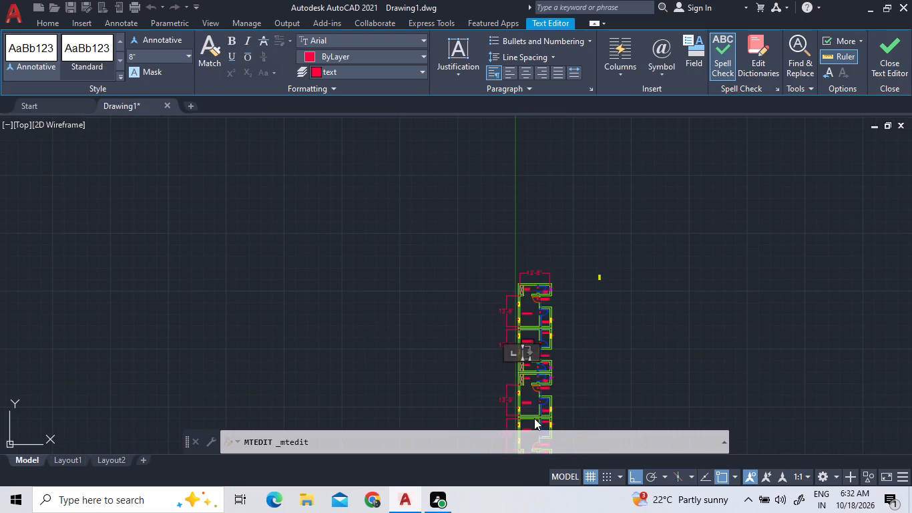
scroll(532, 407, "up", 6)
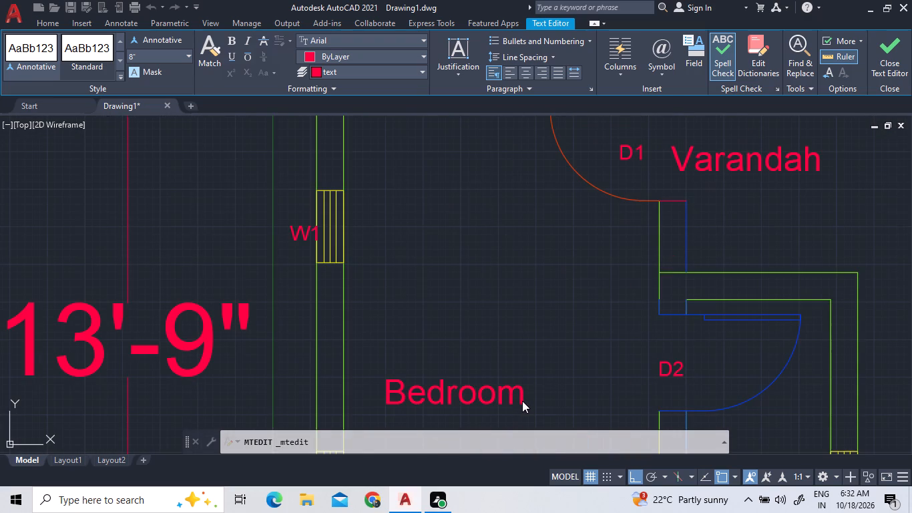
triple_click(522, 401)
left_click(520, 398)
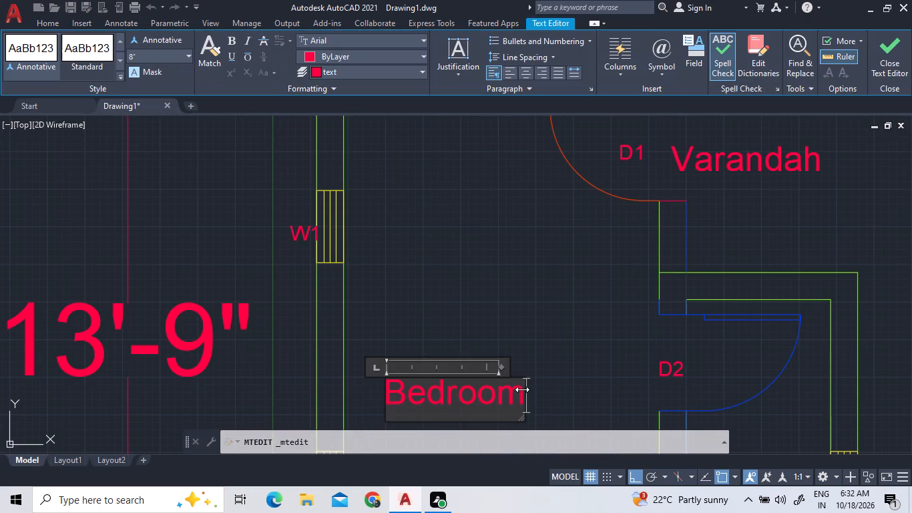
key("3")
Change the Bedroom label in the fourth unit down the row to Bedroom4.
scroll(537, 331, "down", 3)
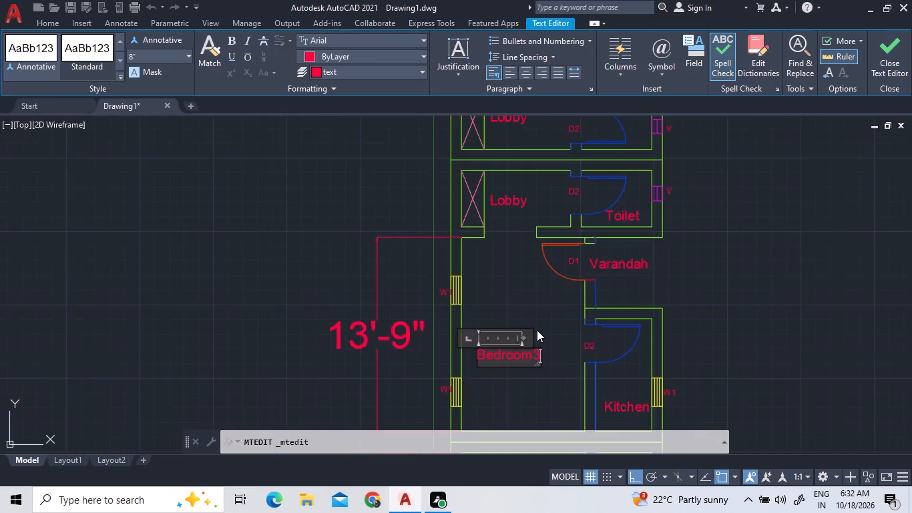
scroll(537, 330, "down", 3)
scroll(522, 391, "up", 4)
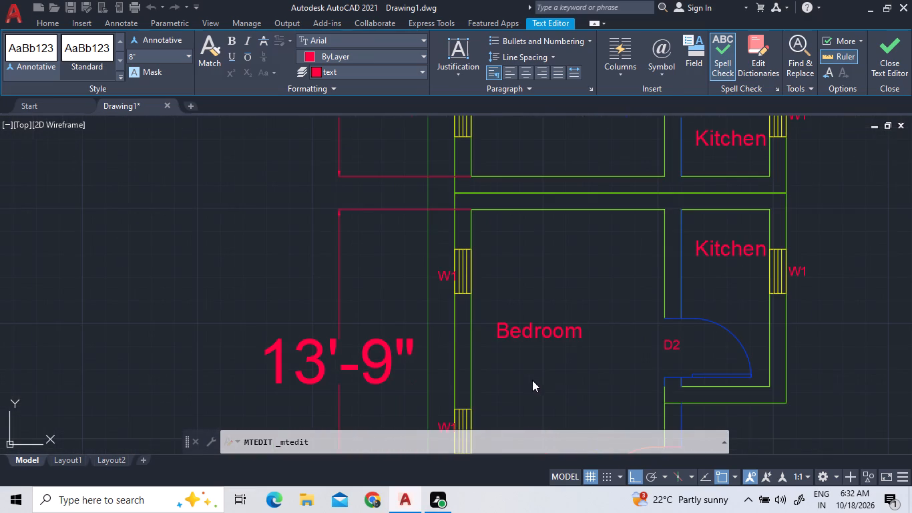
scroll(577, 332, "up", 1)
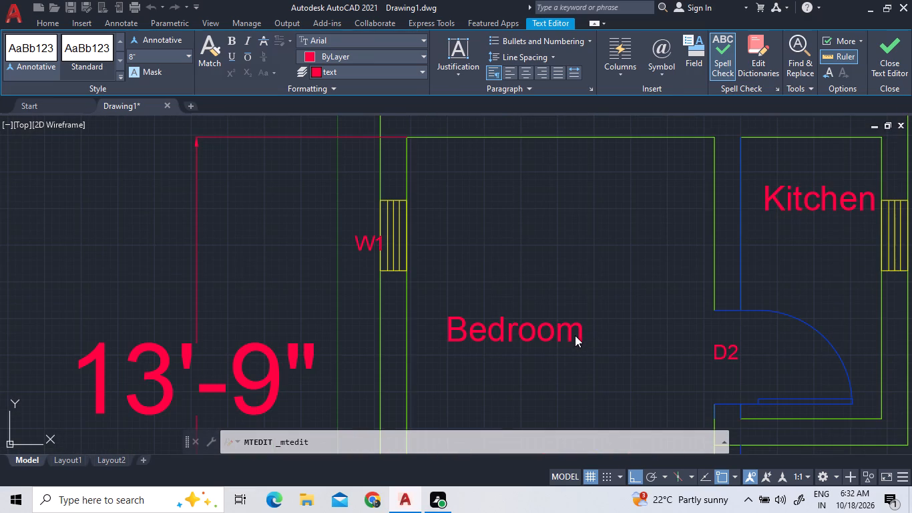
left_click(574, 335)
left_click(567, 333)
left_click(567, 333)
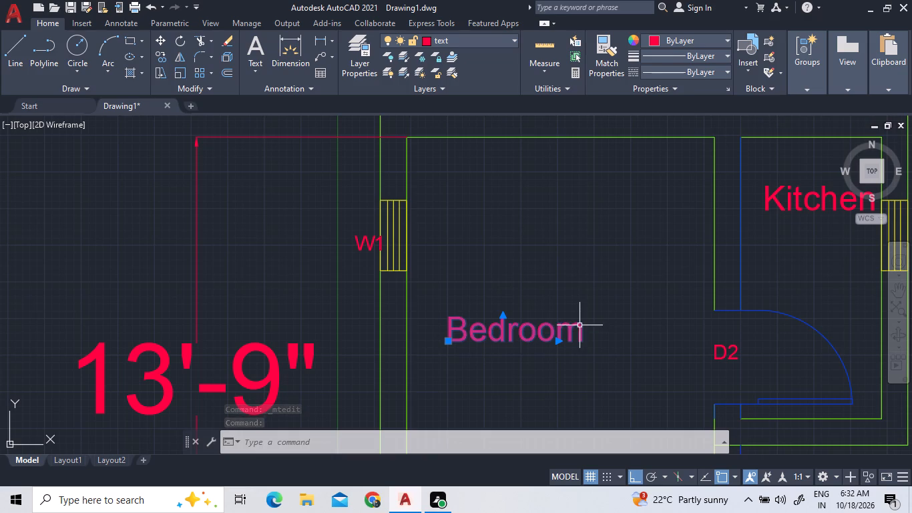
double_click(580, 325)
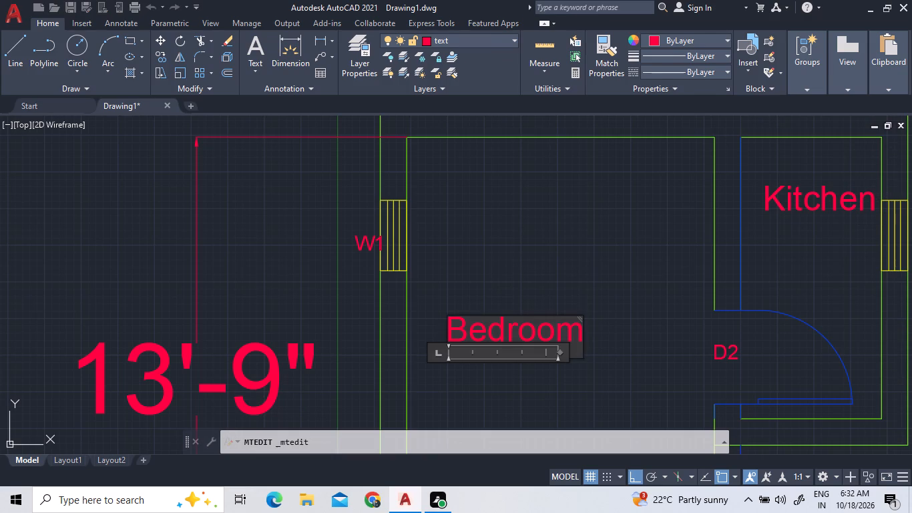
key("4")
Change the Bedroom label in the fifth unit down the row to Bedroom5.
scroll(638, 242, "down", 5)
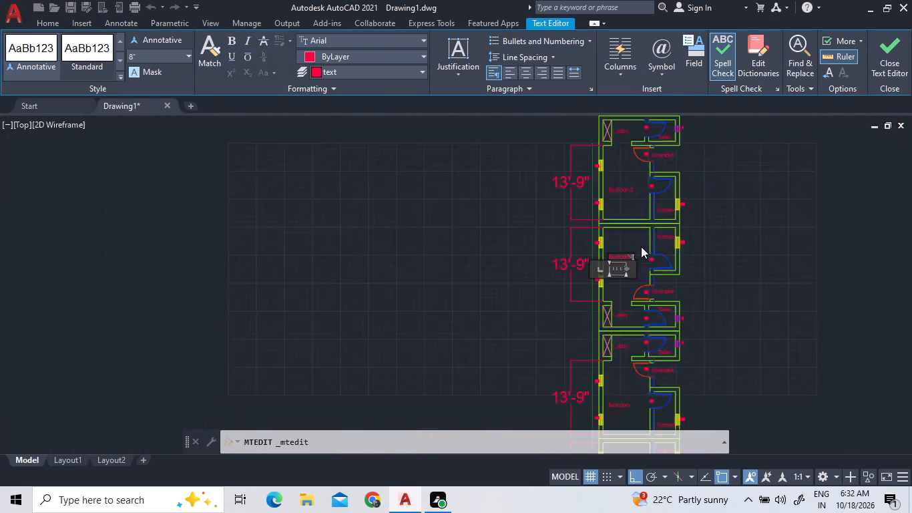
scroll(628, 349, "up", 5)
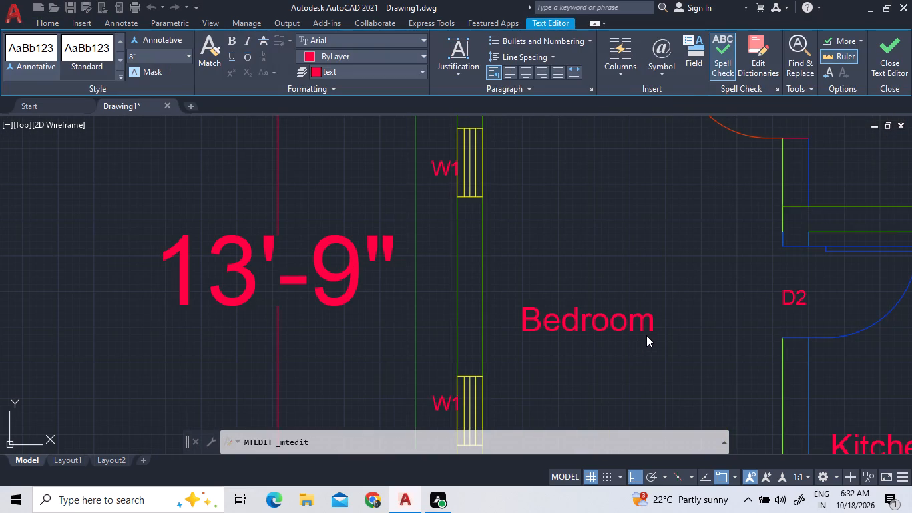
triple_click(648, 323)
double_click(648, 323)
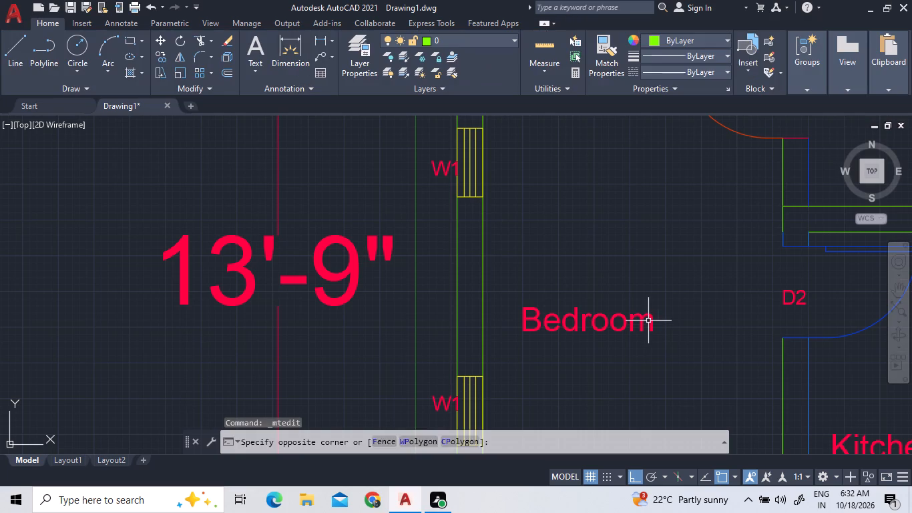
triple_click(653, 317)
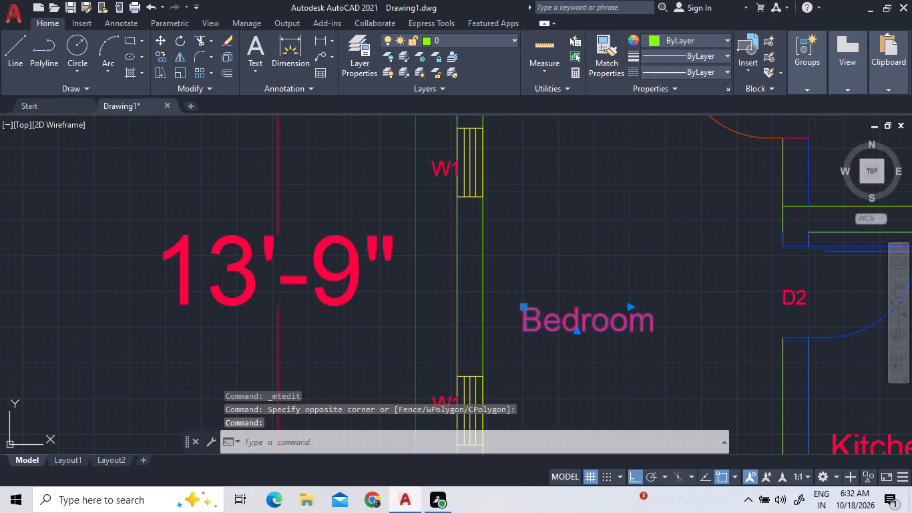
key("5")
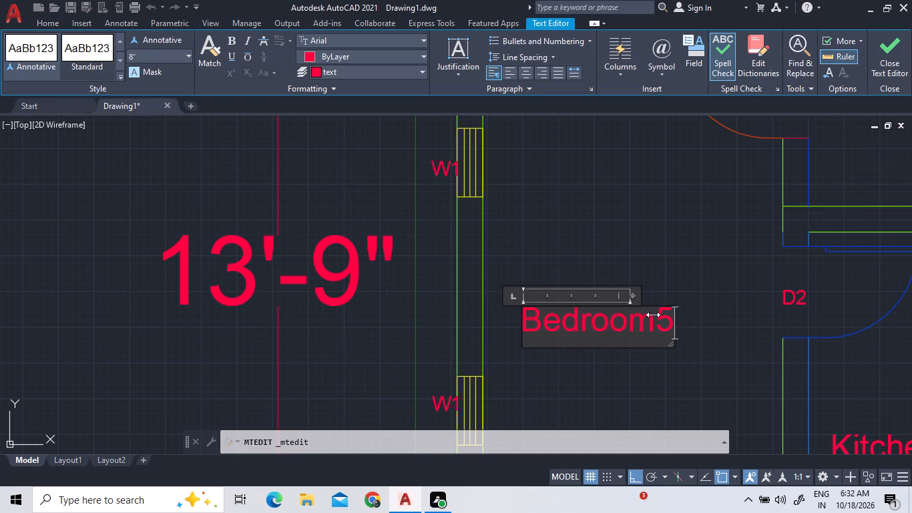
Change the Bedroom label in the sixth, lowest unit of the row to Bedroom6 and finish the text edit.
scroll(658, 312, "down", 5)
scroll(670, 382, "up", 2)
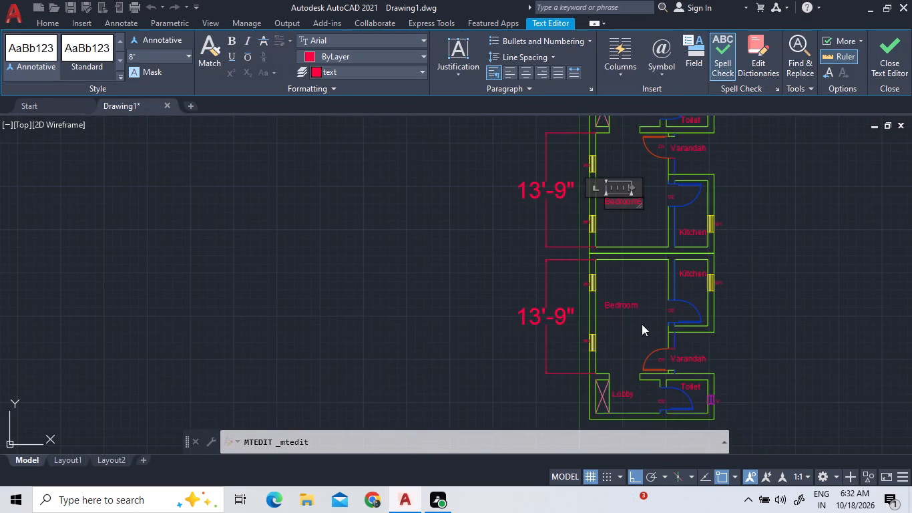
scroll(621, 284, "up", 2)
left_click(650, 335)
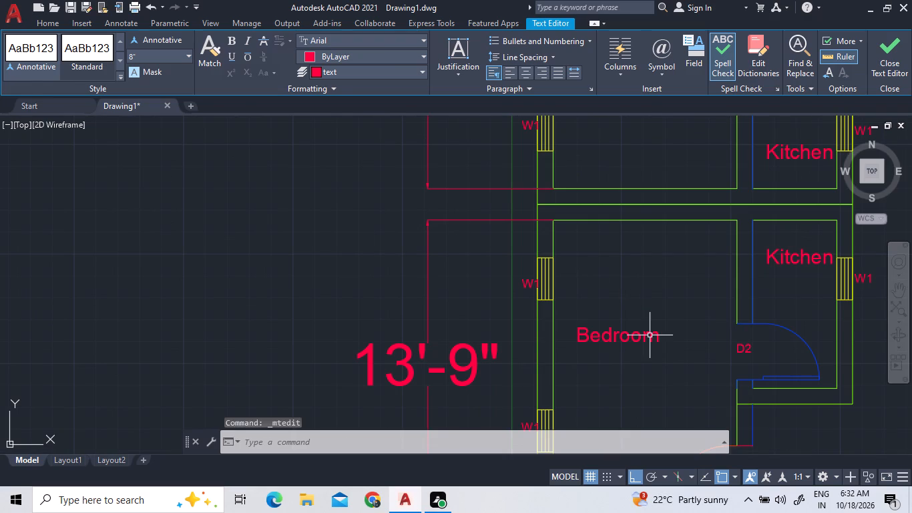
triple_click(642, 327)
left_click(642, 327)
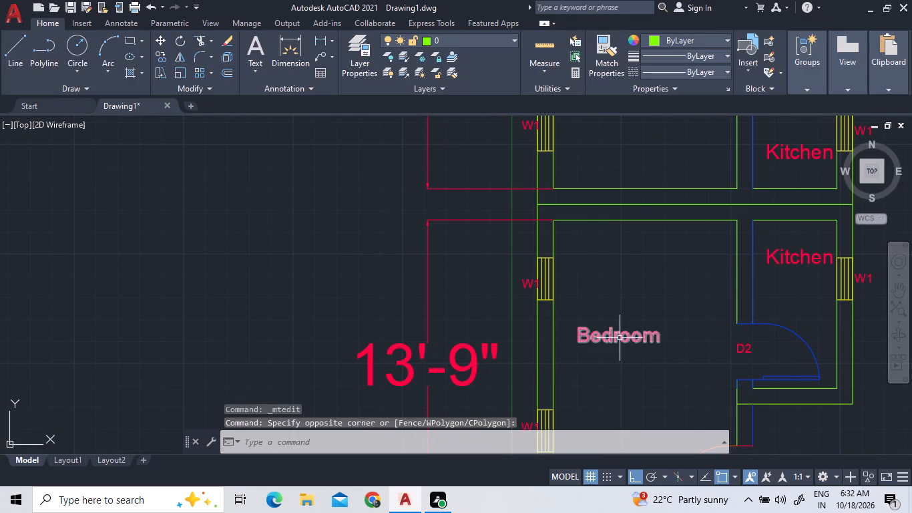
double_click(620, 338)
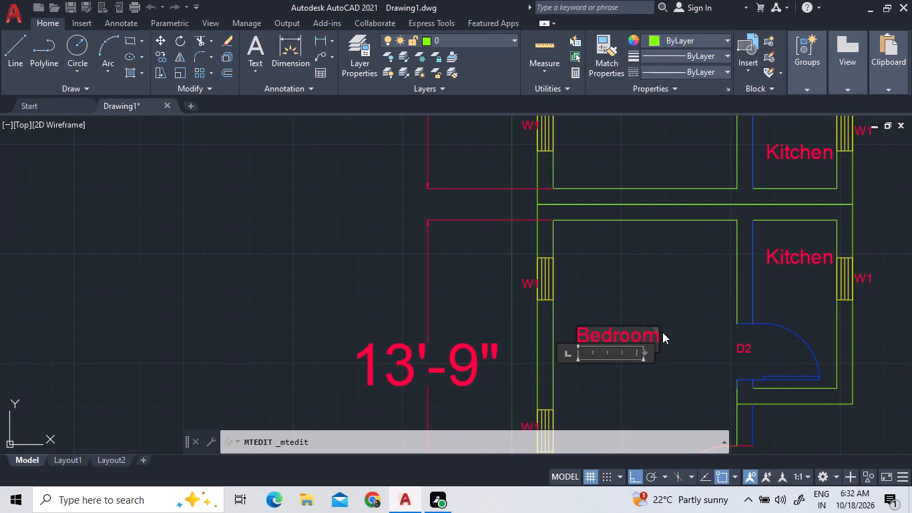
key("Right")
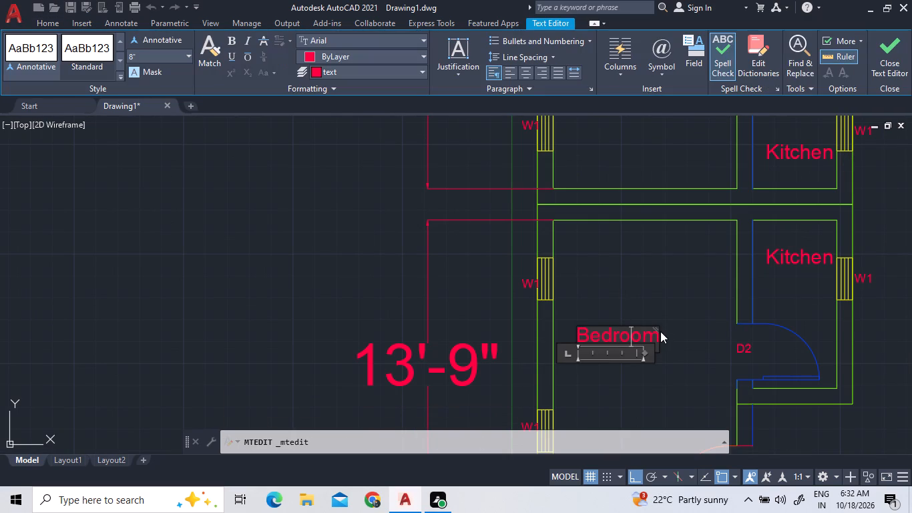
key("Right")
key("Right")
key("6")
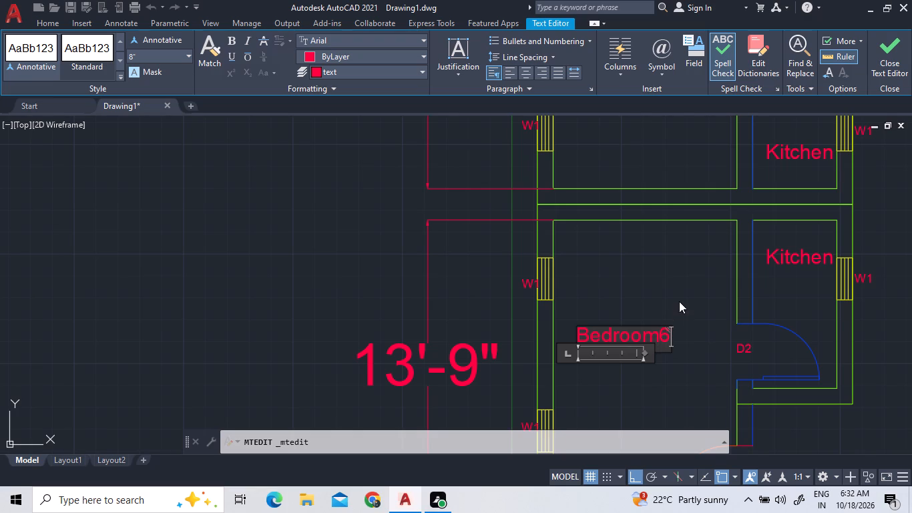
double_click(676, 297)
Examine the numbered bedroom labels and the layout of the lower units in the row.
scroll(675, 297, "down", 4)
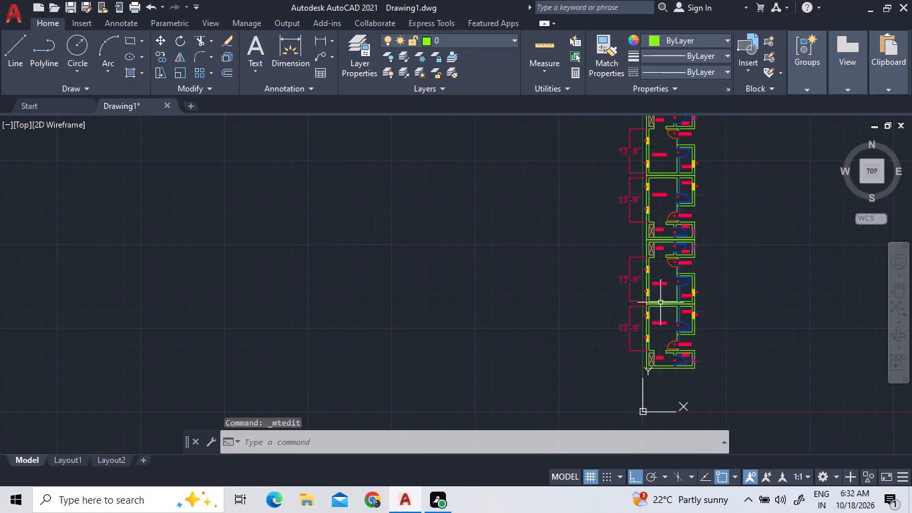
scroll(658, 275, "up", 2)
scroll(688, 319, "up", 2)
scroll(654, 308, "down", 2)
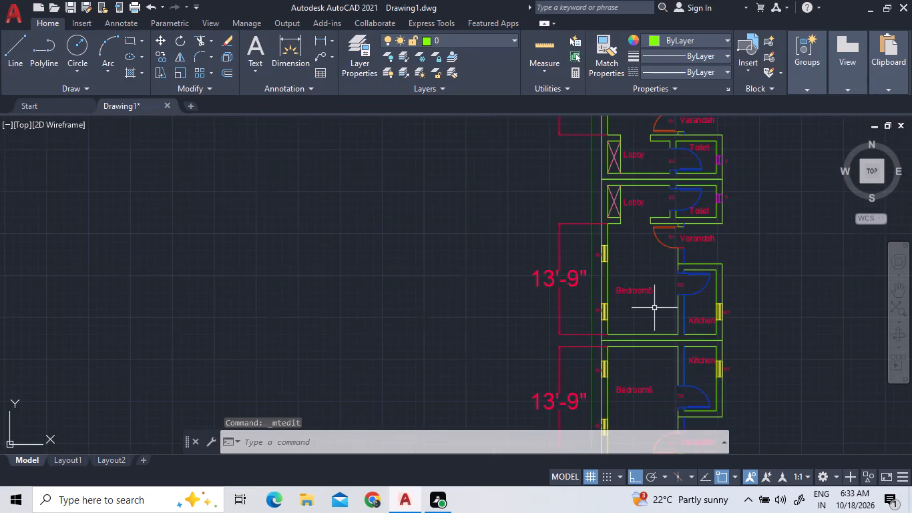
scroll(654, 308, "down", 2)
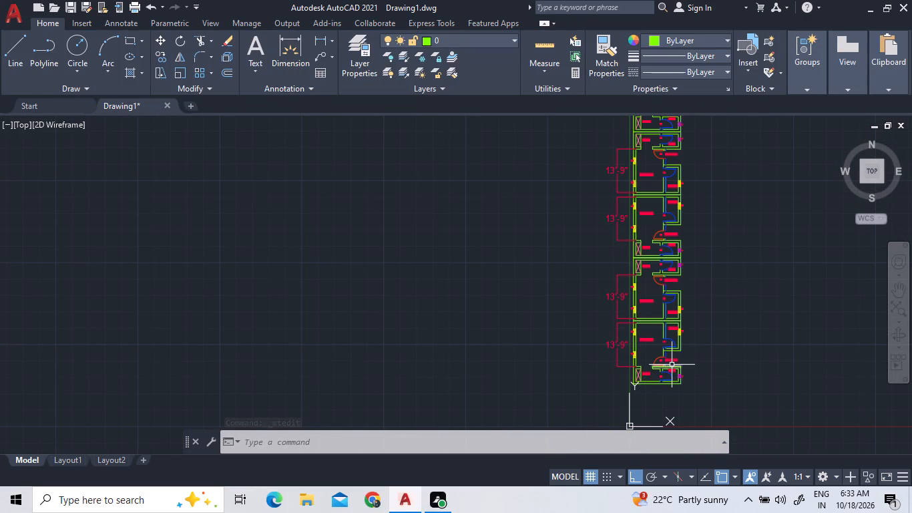
scroll(749, 379, "up", 2)
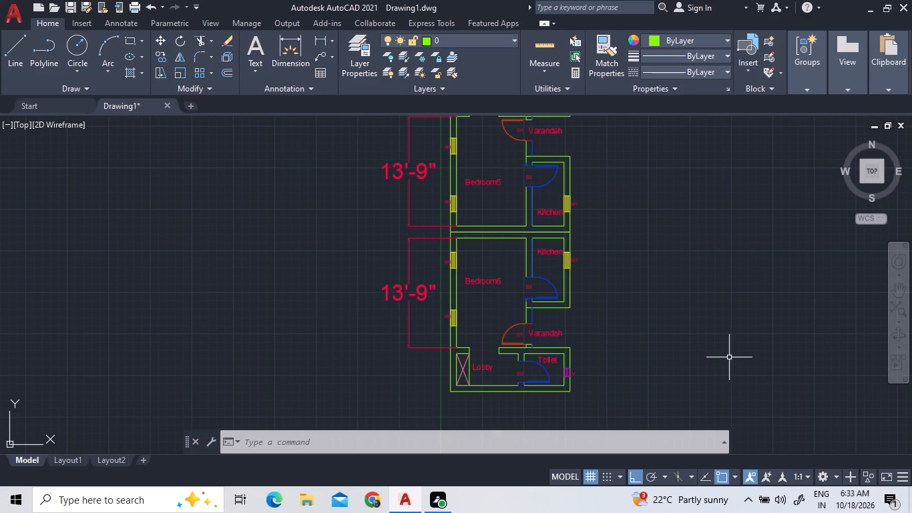
Erase the stray yellow window symbol lying outside the plan beside the upper end of the row.
scroll(728, 357, "down", 4)
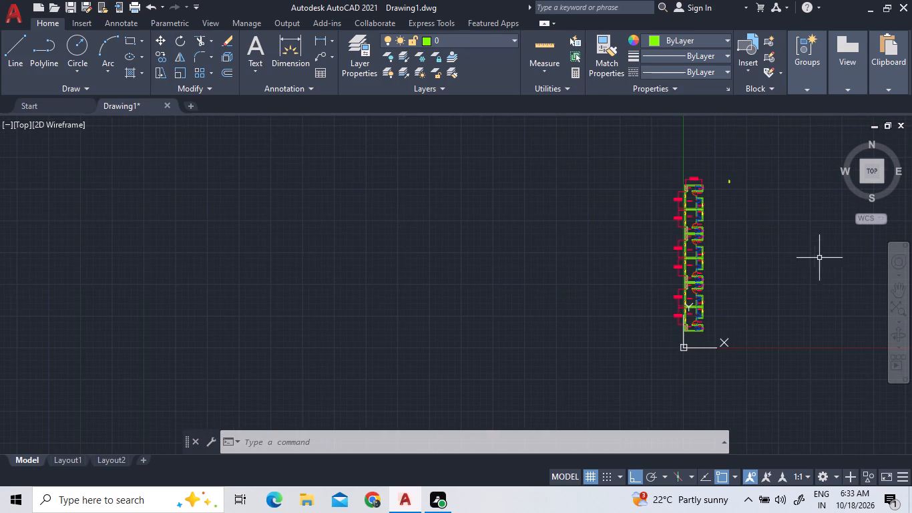
scroll(746, 186, "up", 2)
left_click(717, 198)
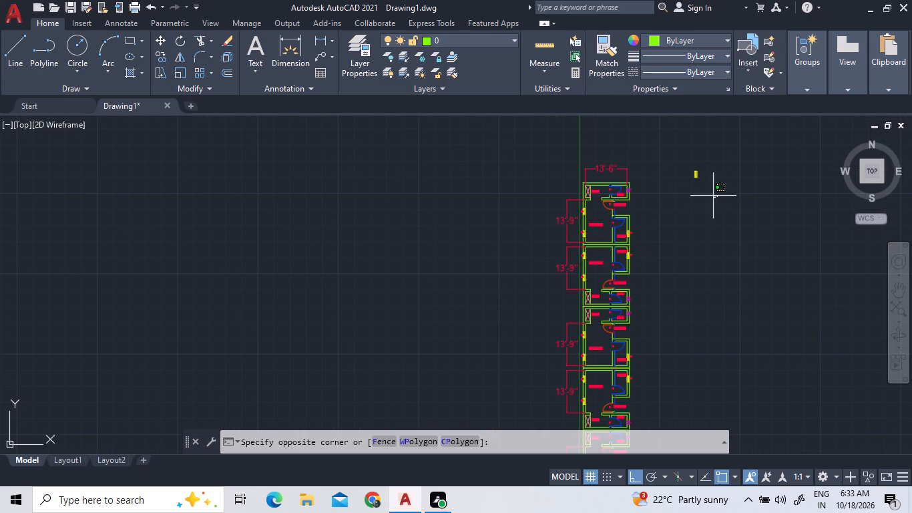
left_click(658, 149)
key("Delete")
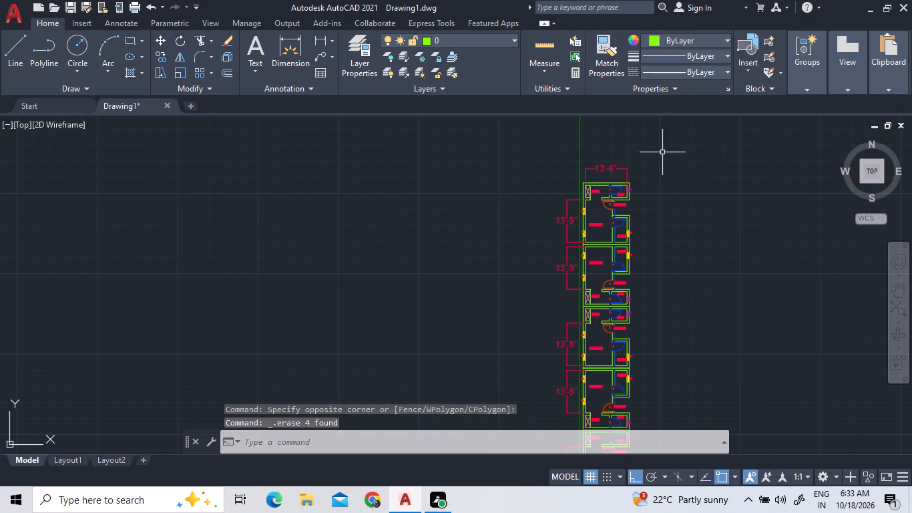
Offset the Bedroom1 unit's outer toilet wall line 3' outward, and offset the resulting line another 3' outward.
scroll(668, 186, "down", 2)
scroll(718, 283, "up", 2)
scroll(718, 283, "down", 1)
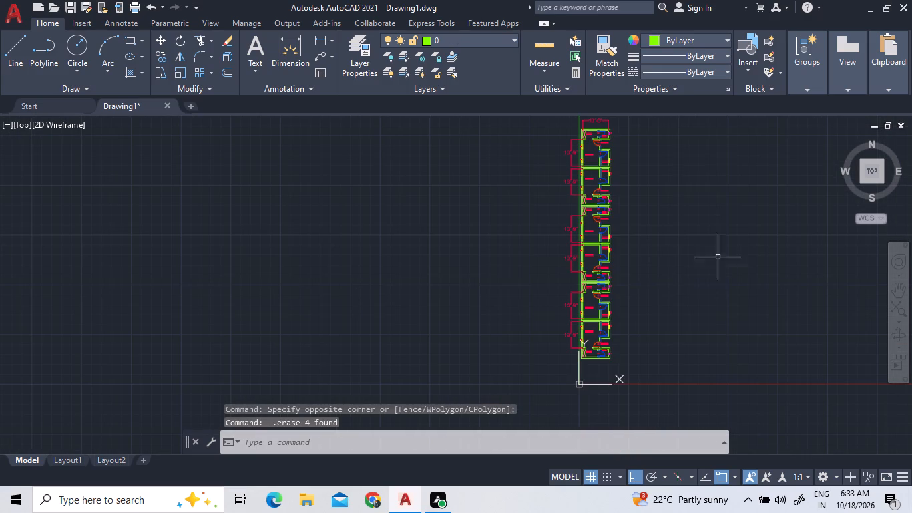
scroll(688, 135, "up", 1)
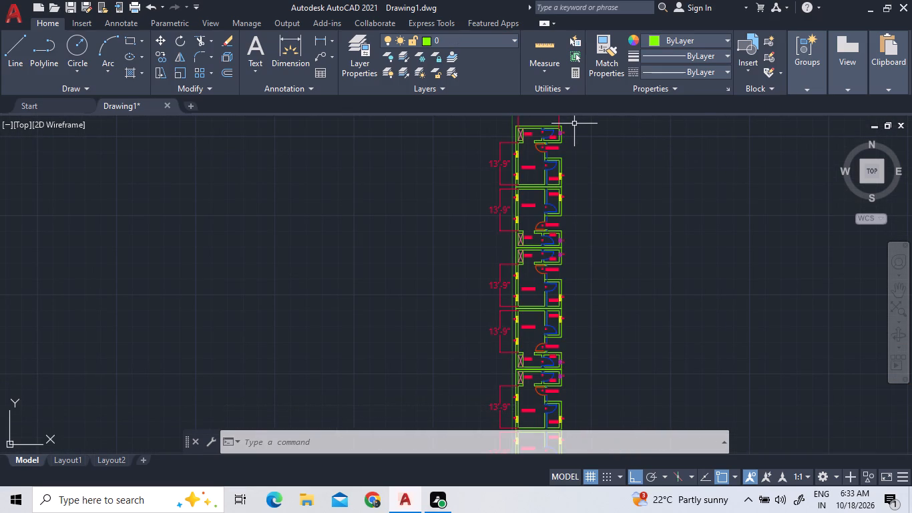
scroll(571, 125, "up", 3)
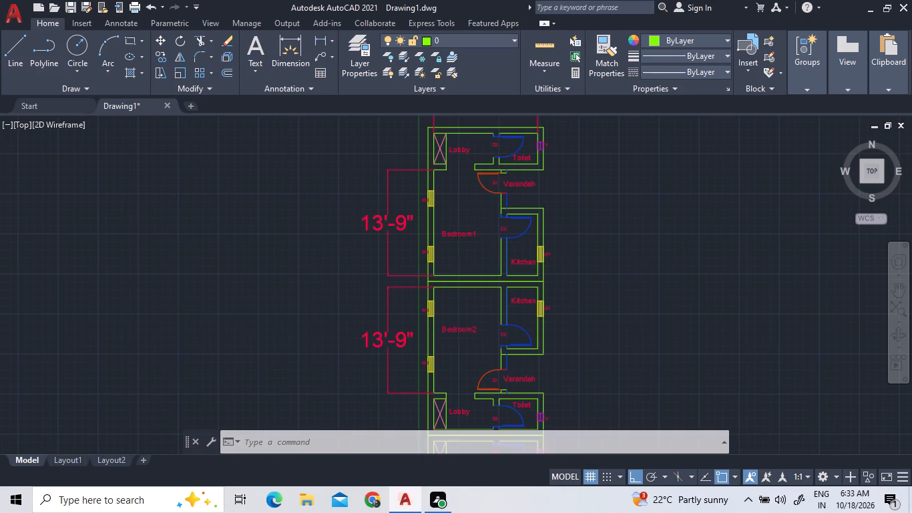
left_click(230, 69)
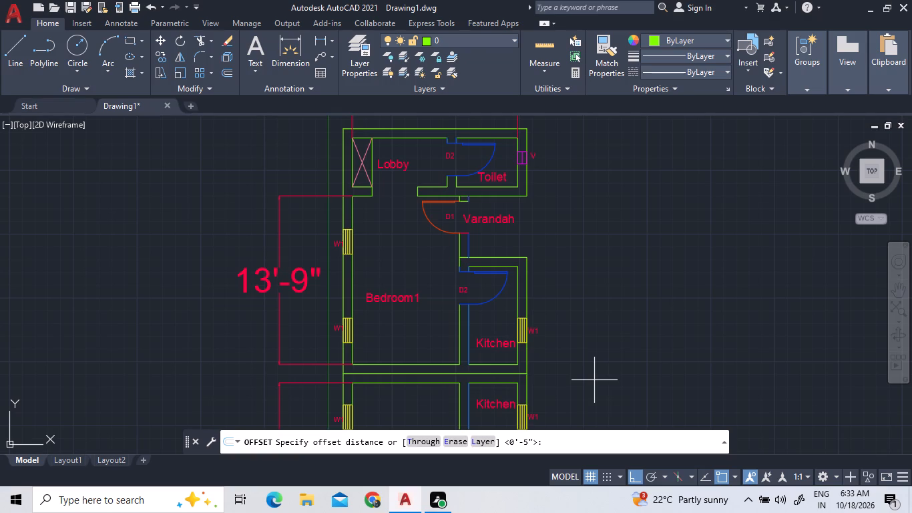
key("3")
key("apostrophe")
key("Return")
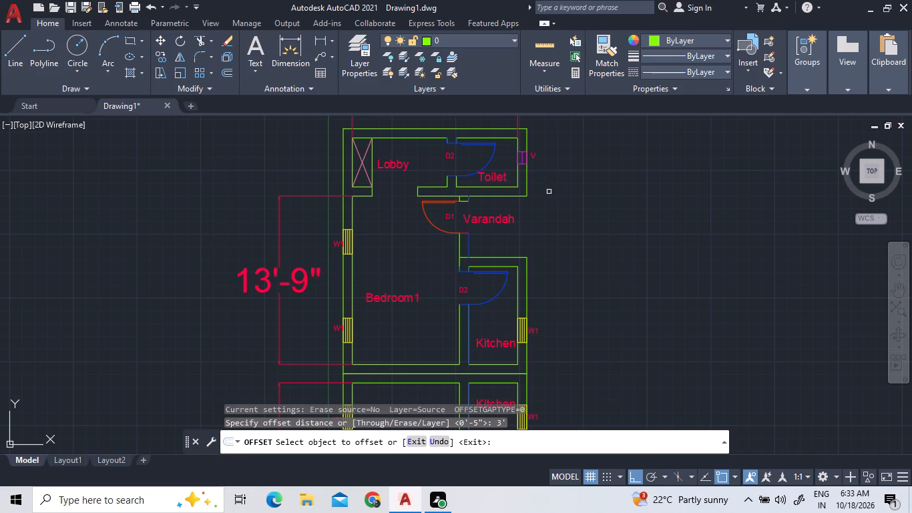
left_click(526, 176)
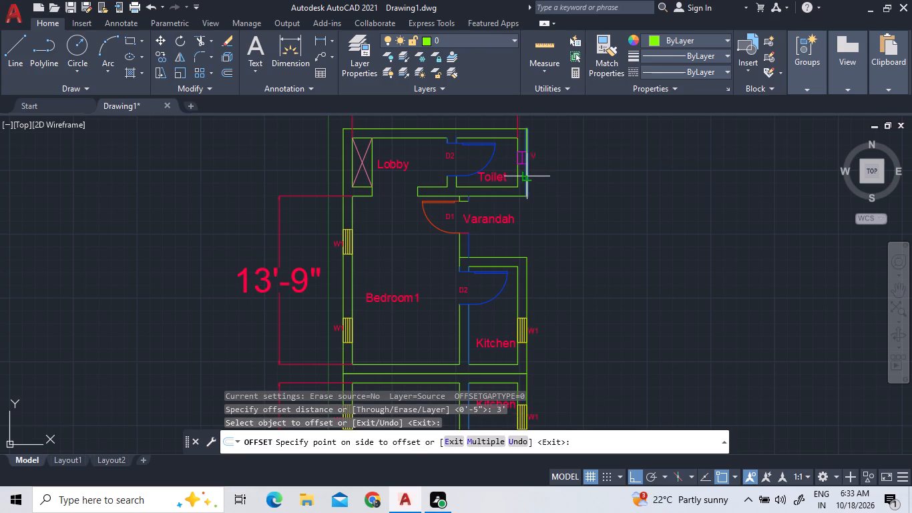
left_click(717, 206)
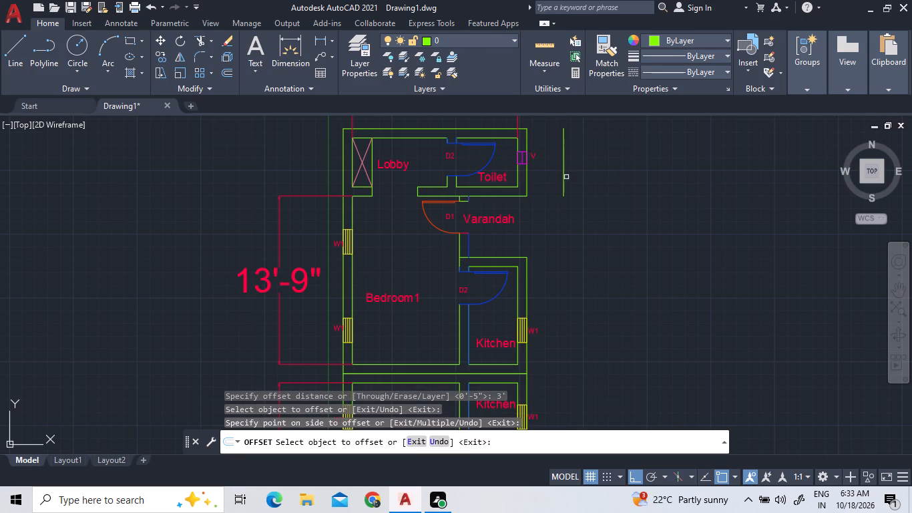
double_click(563, 177)
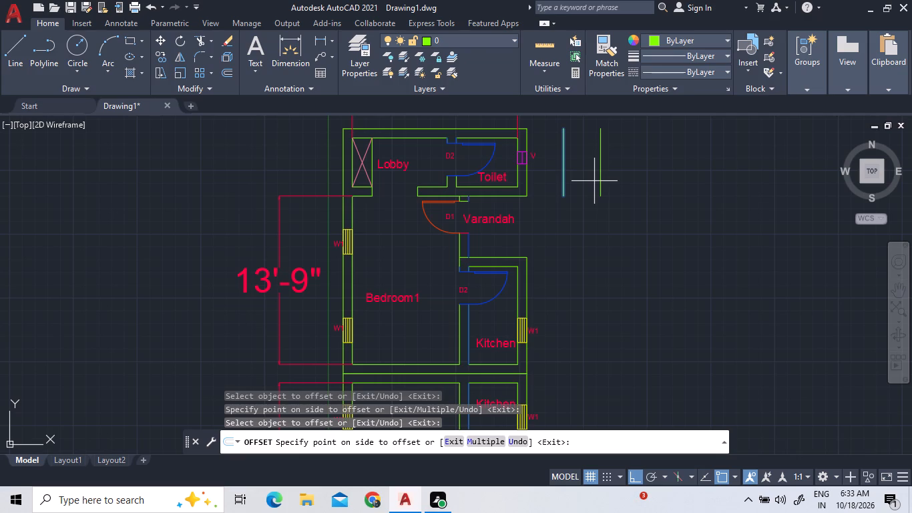
left_click(594, 181)
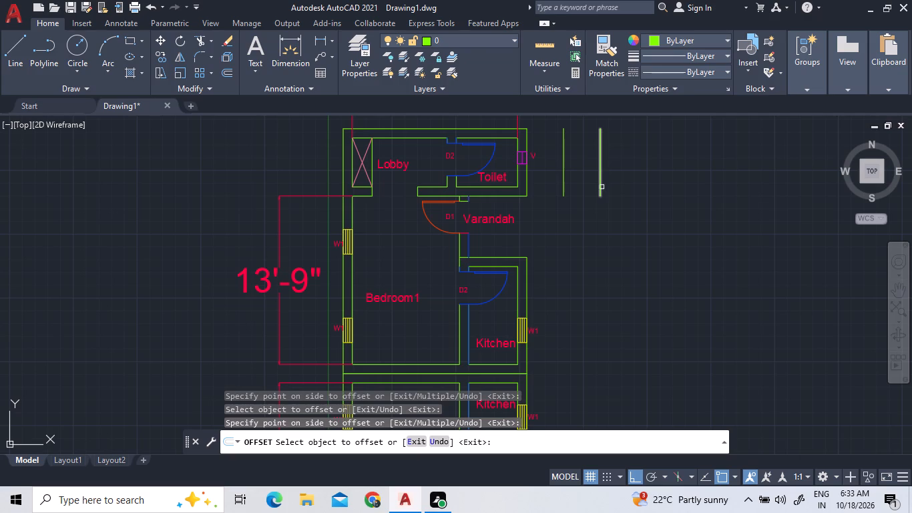
right_click(614, 212)
double_click(622, 217)
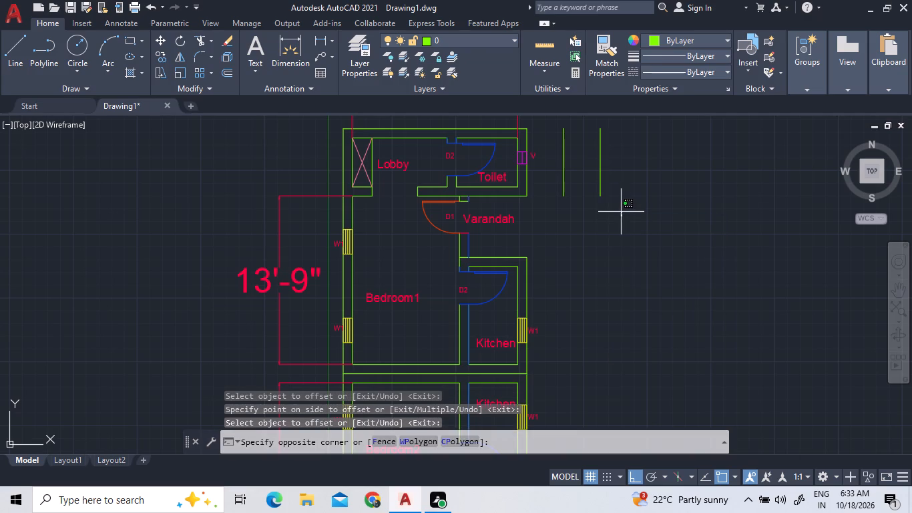
left_click(620, 210)
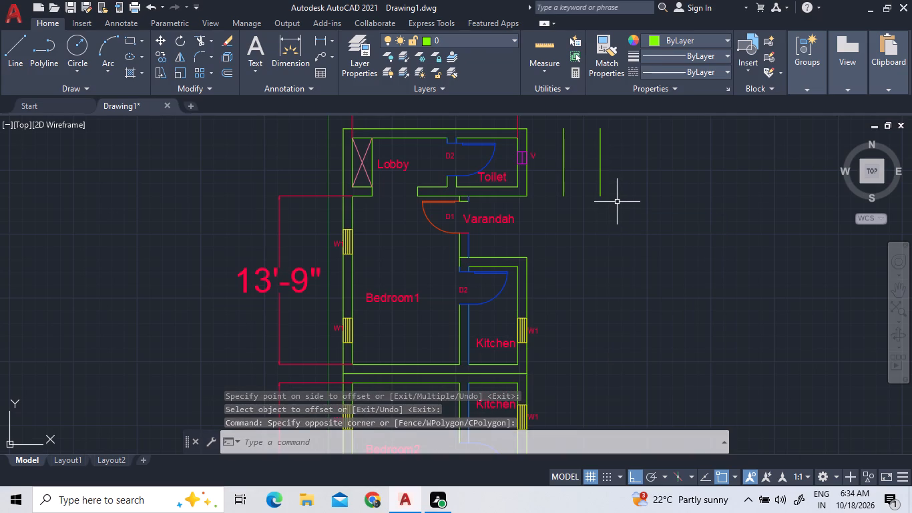
Erase the nearer of the two offset lines beside the Bedroom1 unit's toilet.
left_click(563, 191)
key("Delete")
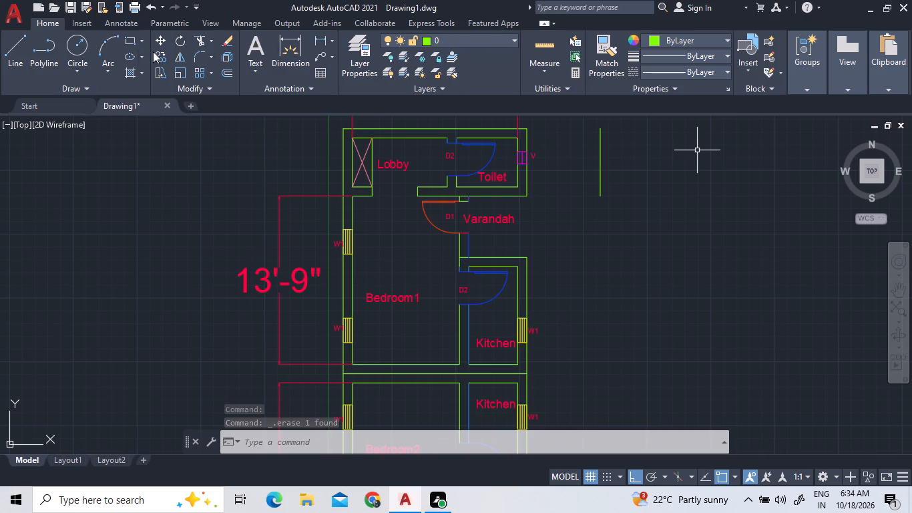
Extend the Bedroom1 unit's upper outer wall line to the remaining offset line beyond the toilet.
left_click(214, 43)
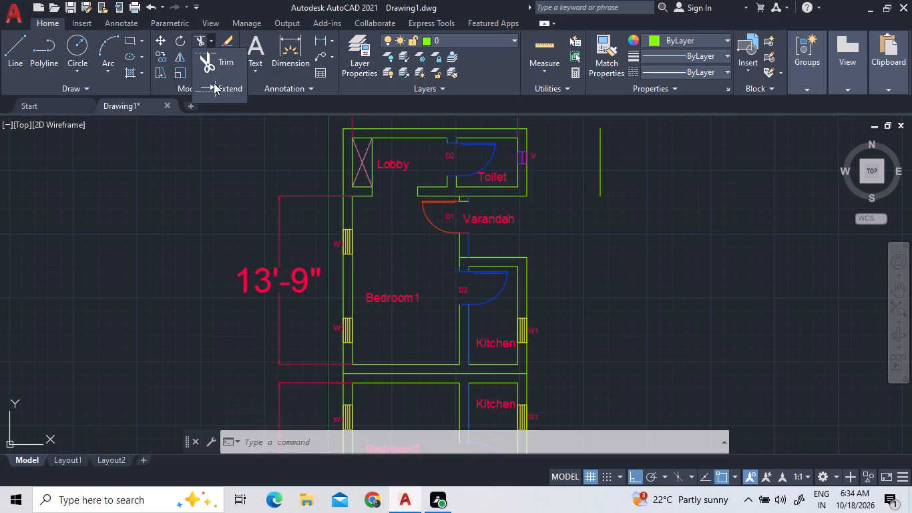
left_click(214, 83)
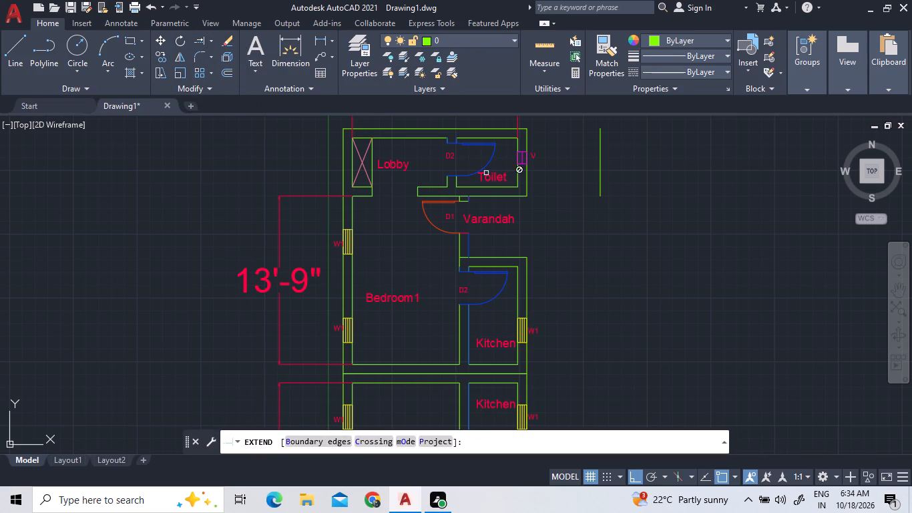
double_click(524, 129)
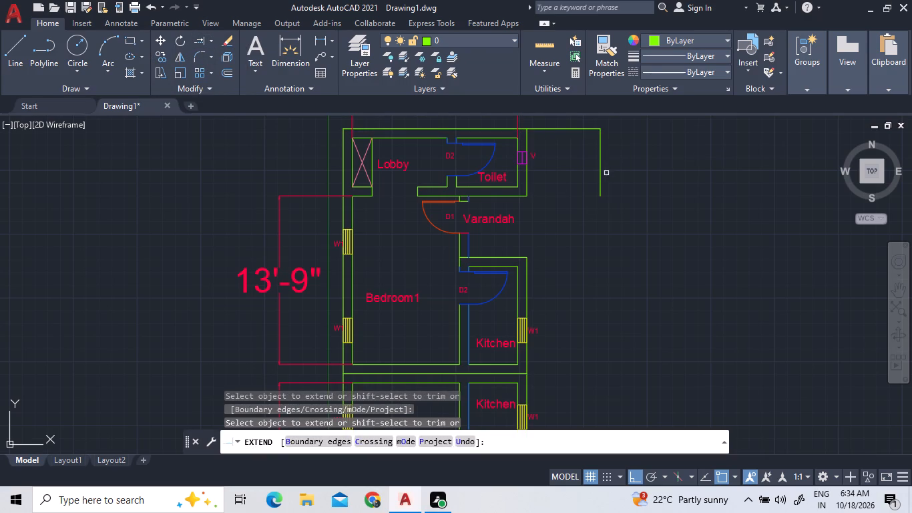
scroll(596, 182, "down", 4)
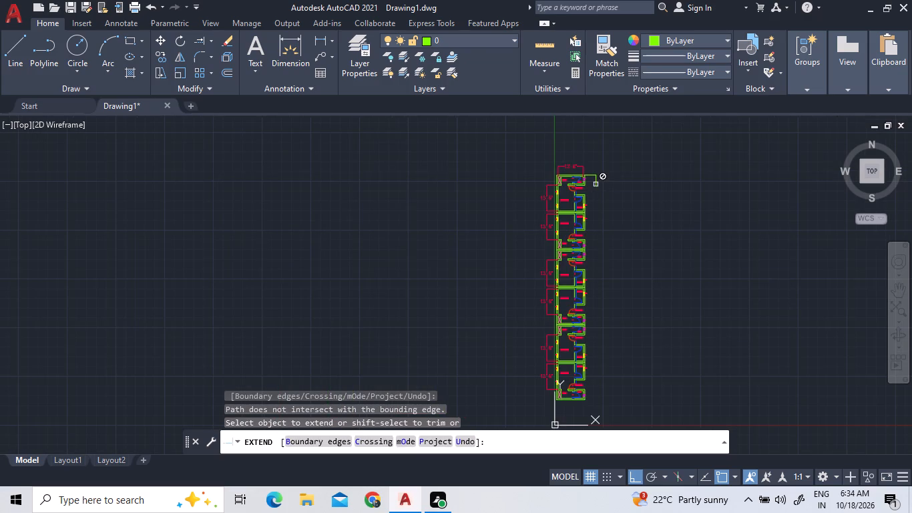
scroll(610, 439, "up", 1)
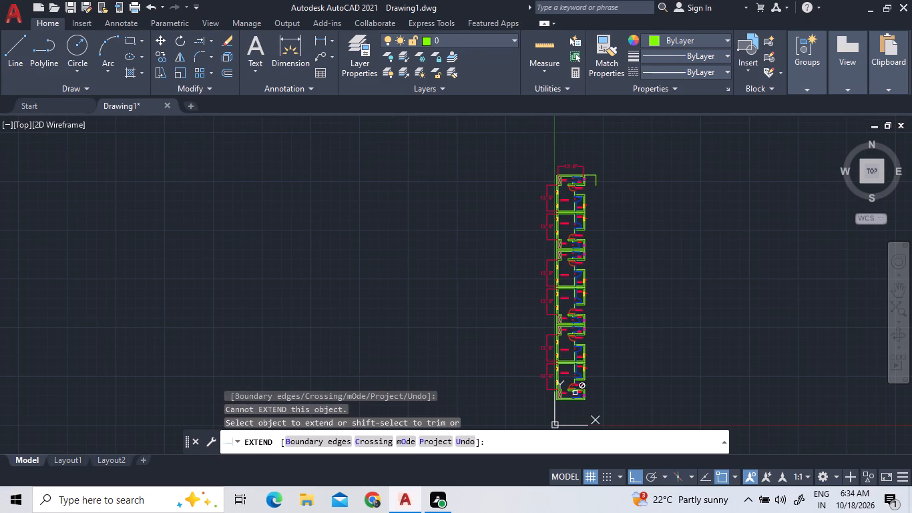
scroll(583, 417, "up", 4)
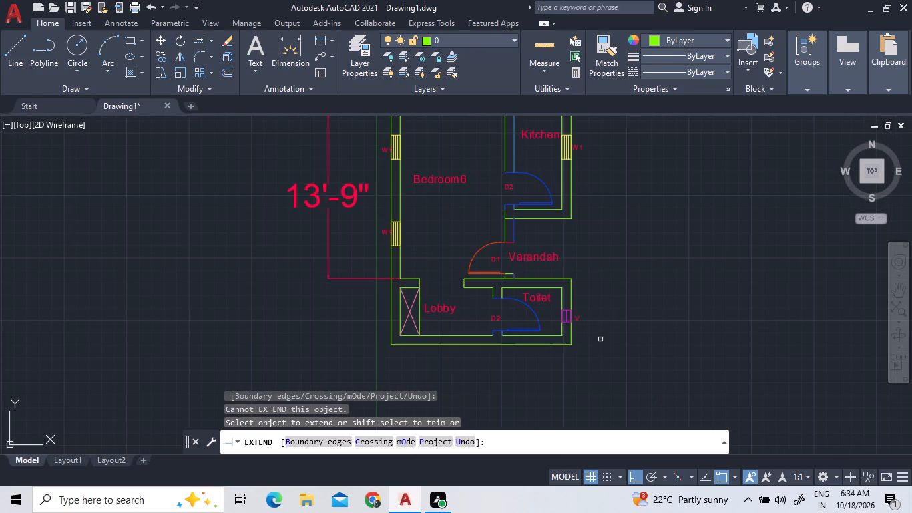
right_click(600, 339)
left_click(662, 164)
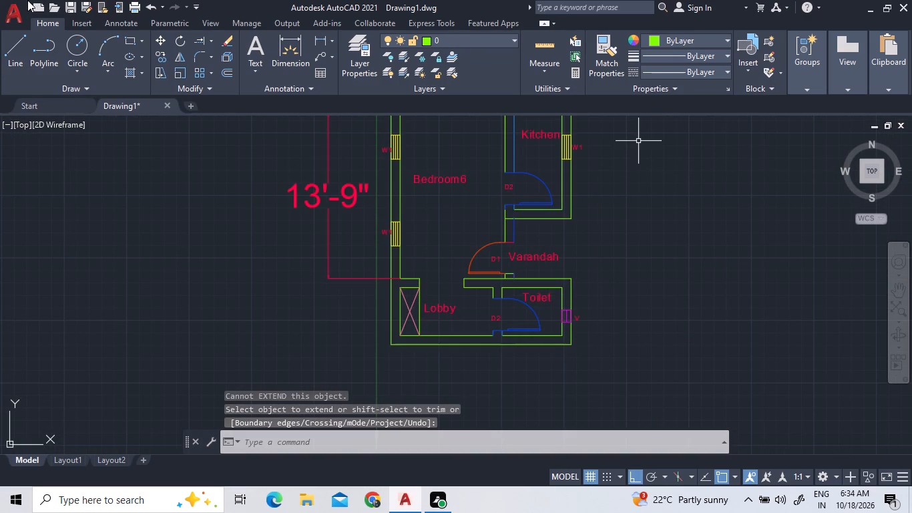
Offset the Bedroom6 unit's outer toilet wall line 3' outward, and offset the resulting line another 3' outward.
left_click(232, 74)
key("Return")
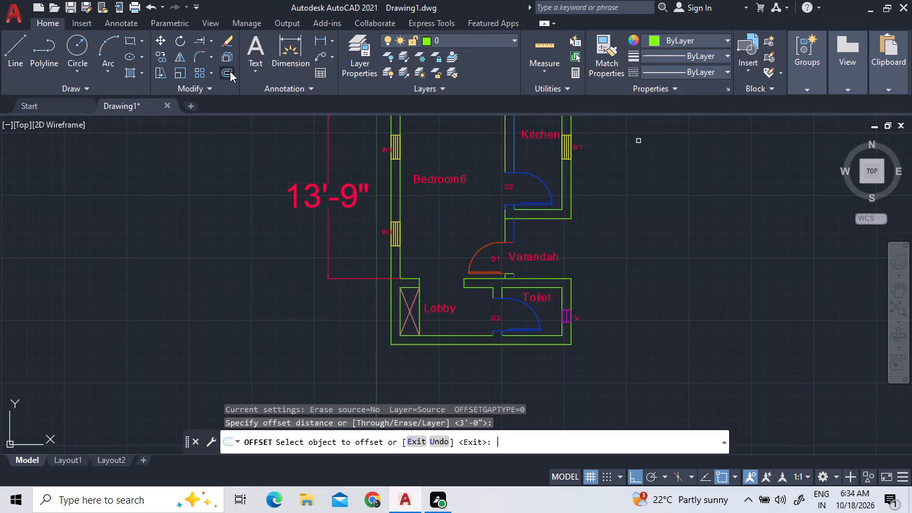
left_click(572, 287)
left_click(606, 303)
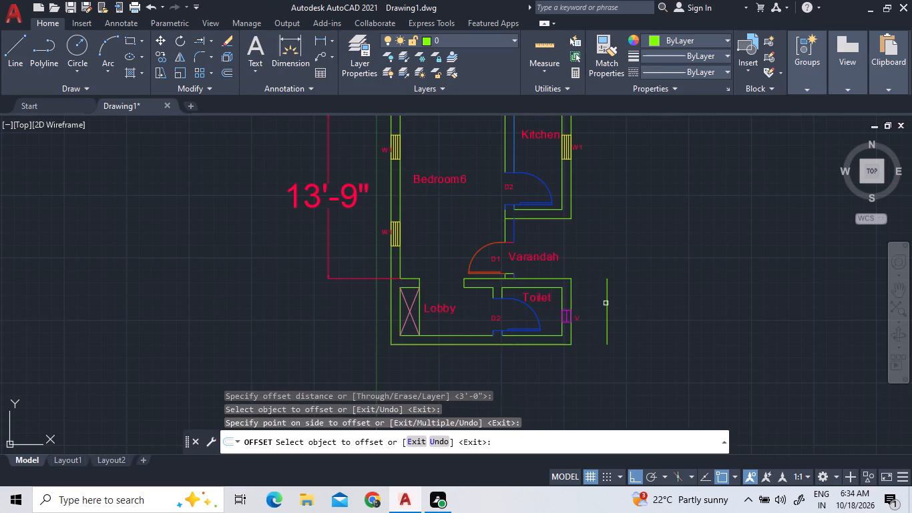
double_click(607, 303)
double_click(628, 305)
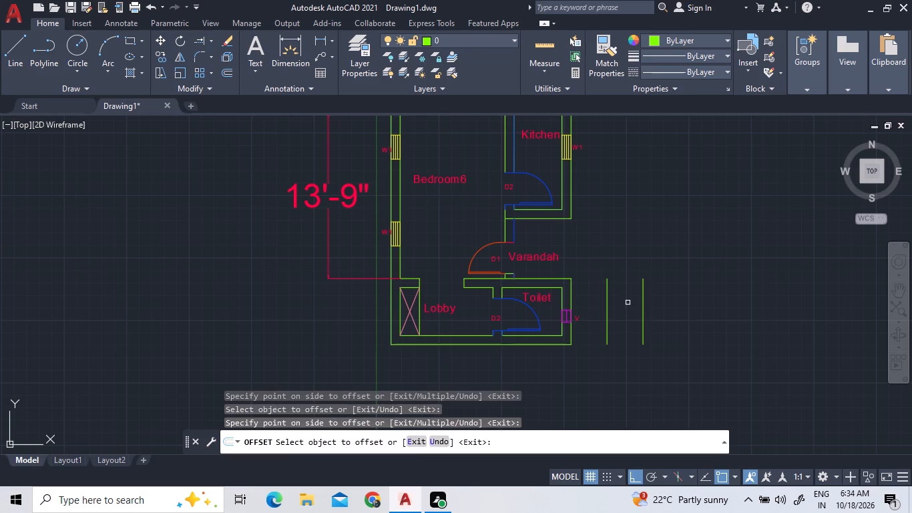
Extend the Bedroom6 unit's lower outer wall line through the first offset line to the outermost one.
left_click(196, 42)
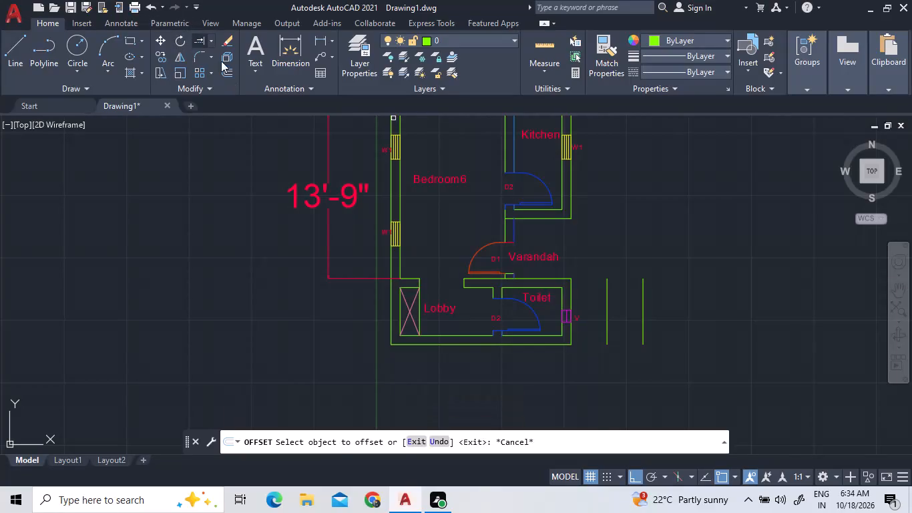
left_click(568, 344)
left_click(568, 344)
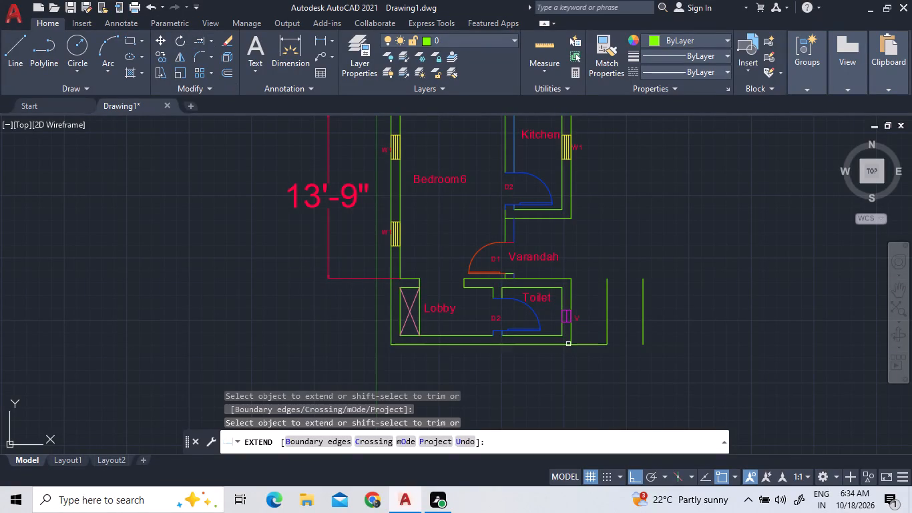
left_click(592, 345)
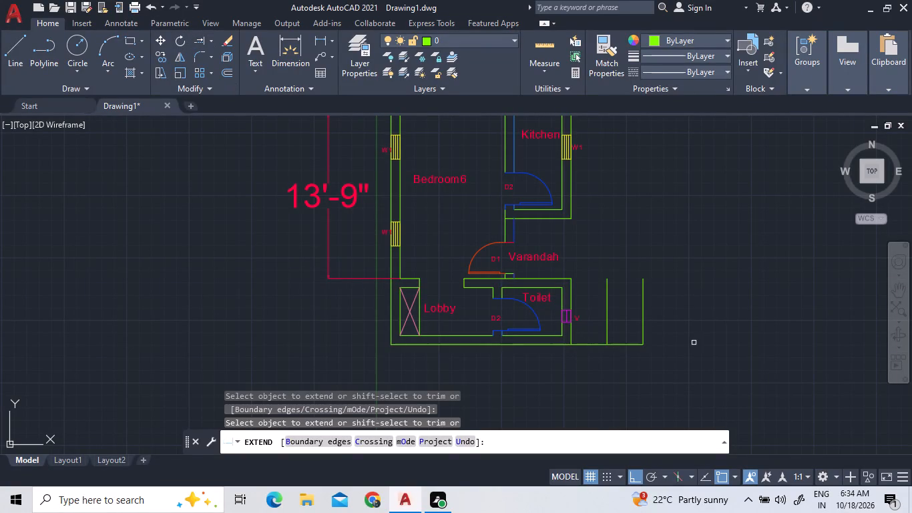
right_click(684, 350)
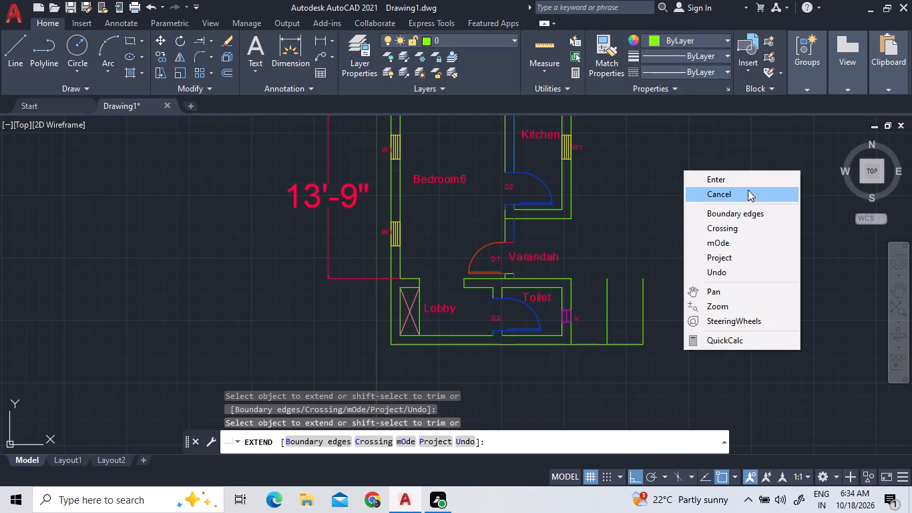
left_click(746, 185)
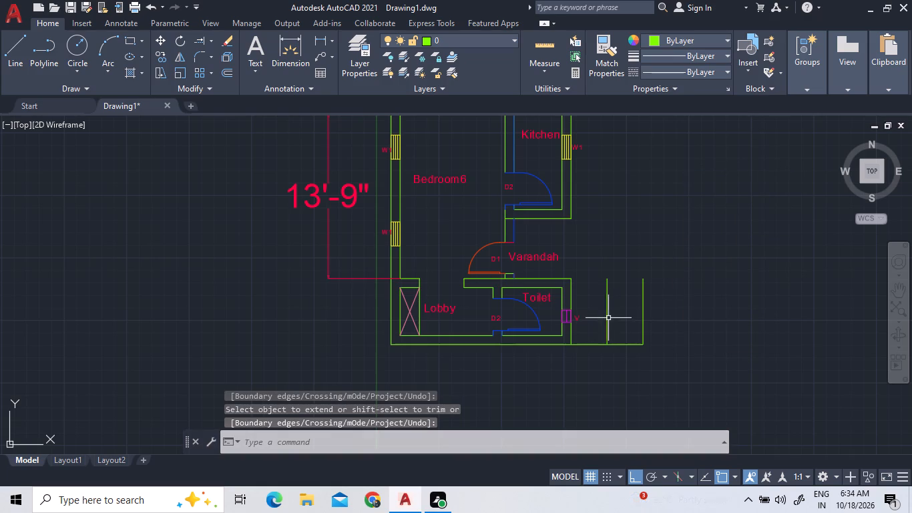
Erase the nearer of the two offset lines beside the Bedroom6 unit's toilet.
left_click(606, 315)
key("Delete")
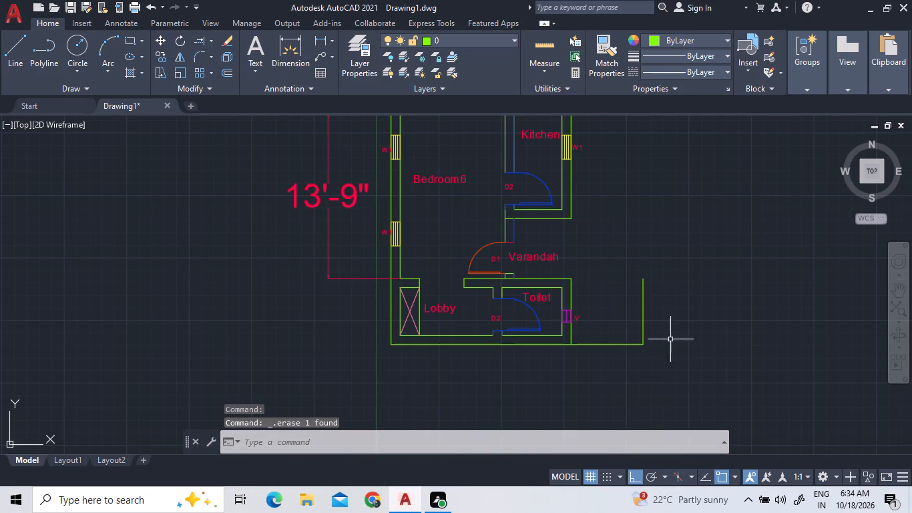
Extend the outer offset line beside the Bedroom1 unit along the whole row to the extended wall line at the Bedroom6 end.
scroll(670, 335, "down", 4)
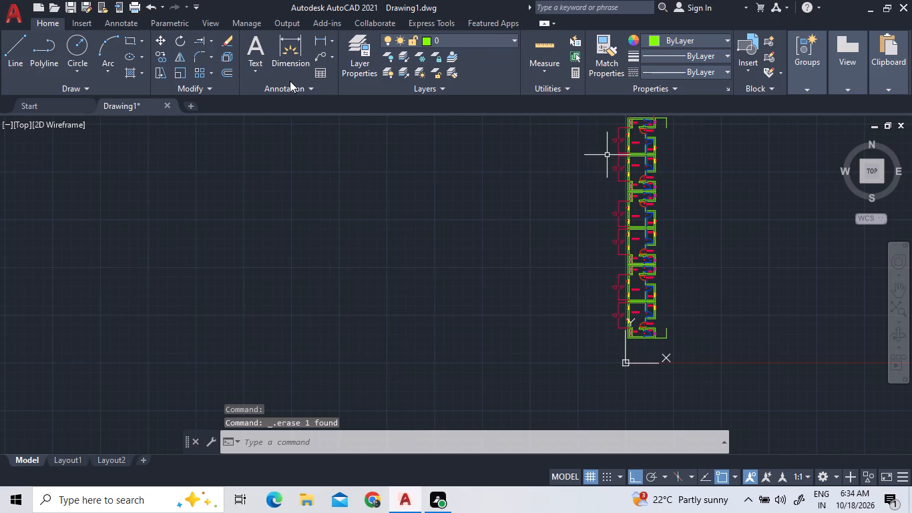
left_click(199, 38)
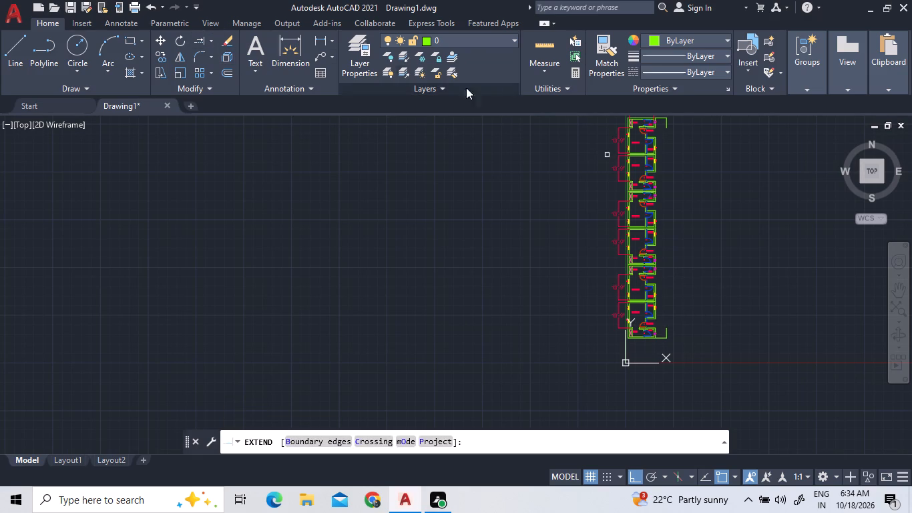
left_click(667, 122)
left_click(667, 122)
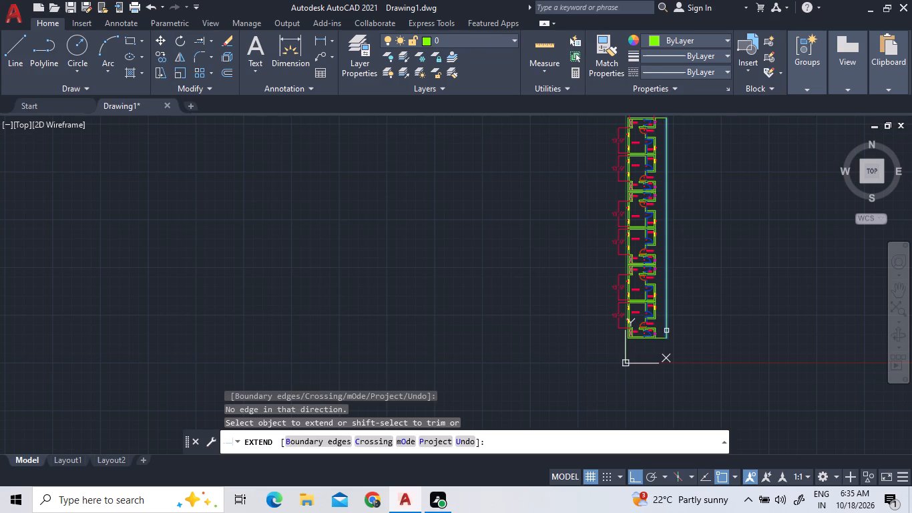
left_click(666, 333)
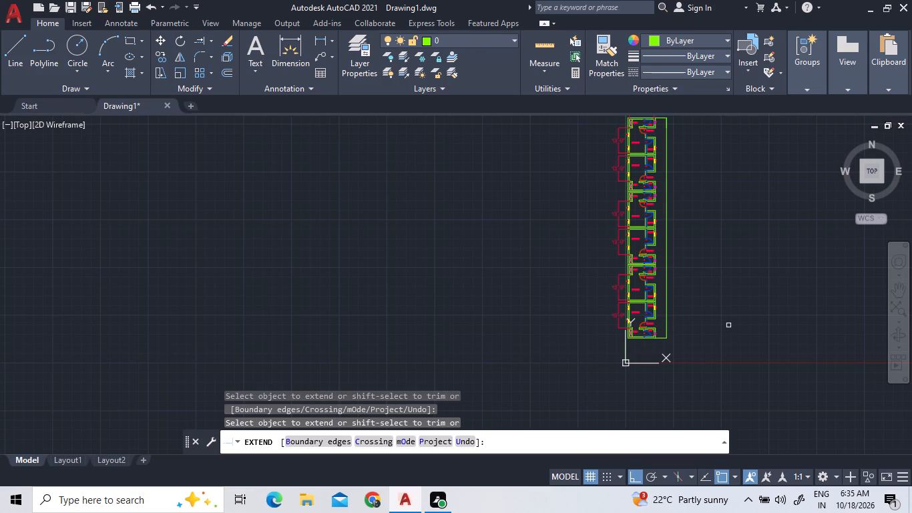
right_click(727, 324)
left_click(774, 152)
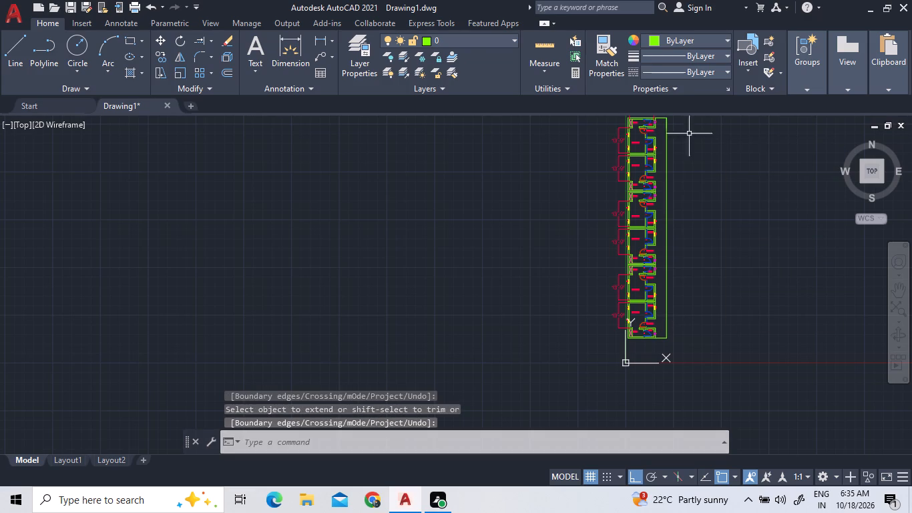
Inspect the extended passage line and both ends of the six-unit row.
scroll(675, 118, "up", 3)
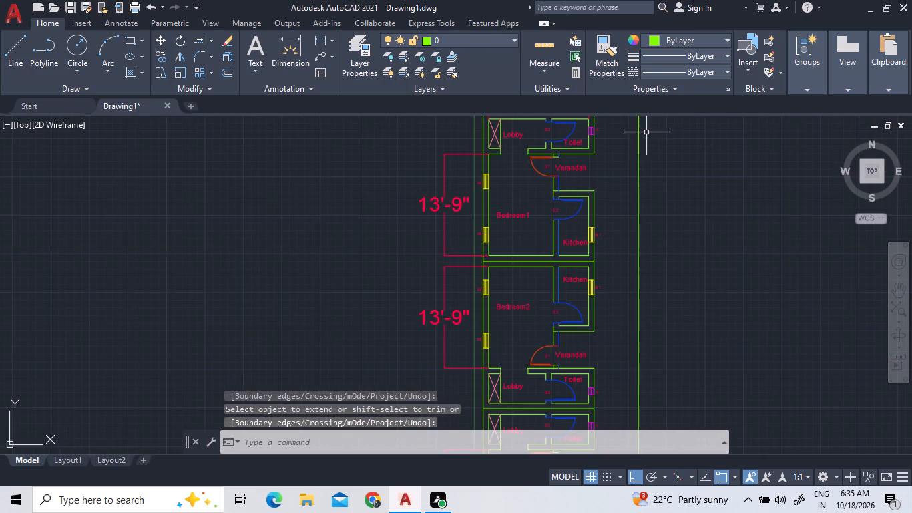
left_click(638, 142)
scroll(648, 265, "down", 1)
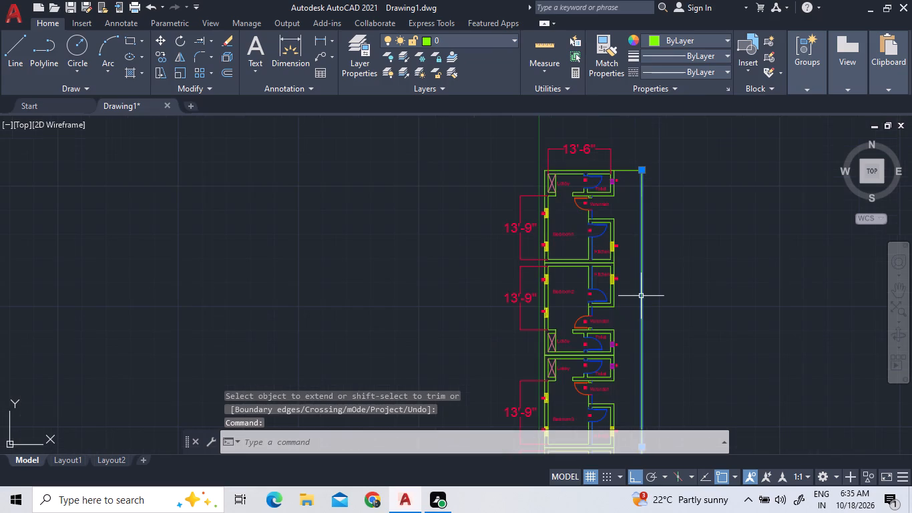
scroll(704, 250, "down", 2)
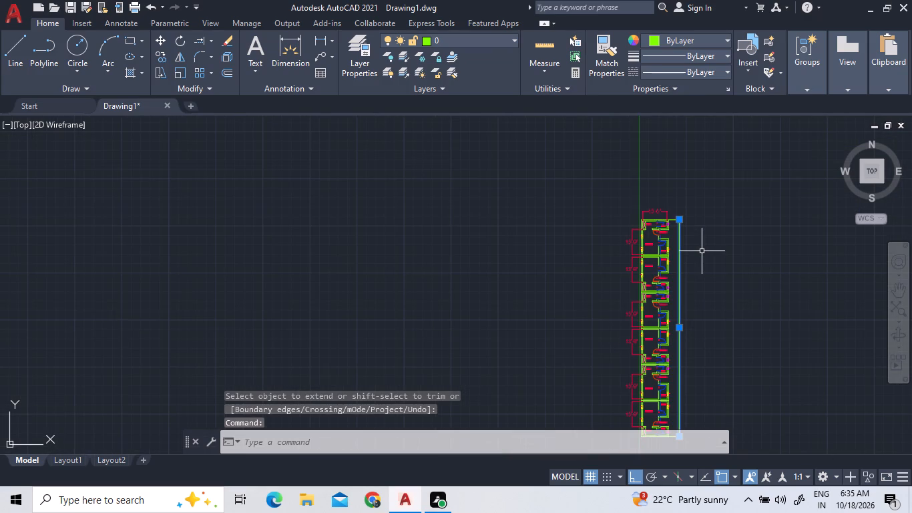
key("Escape")
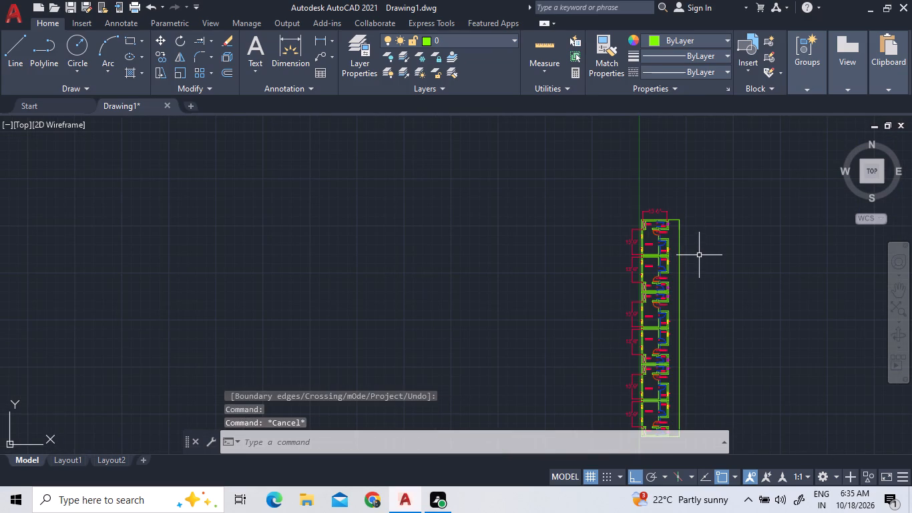
scroll(666, 265, "up", 1)
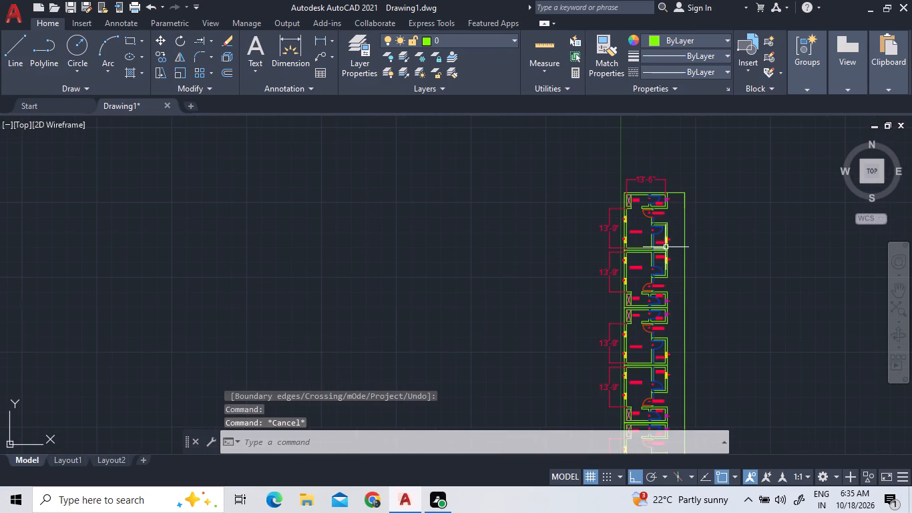
scroll(664, 248, "down", 1)
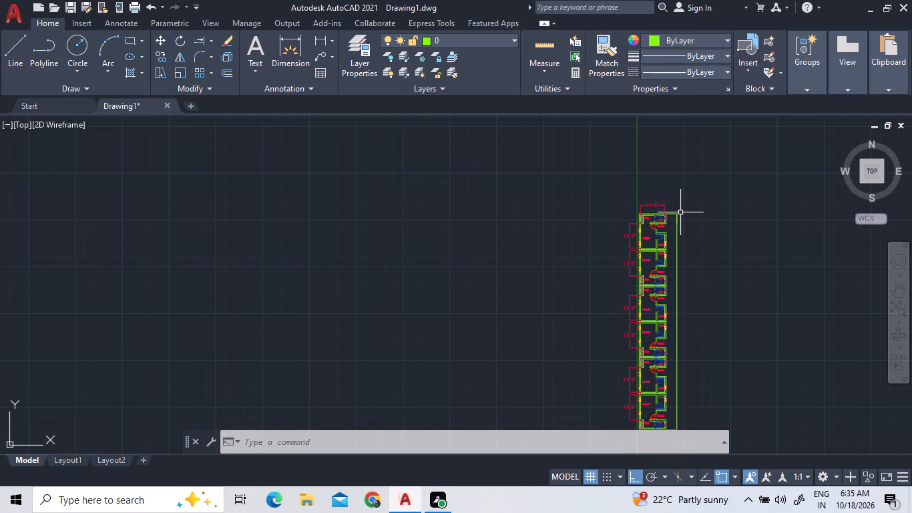
scroll(644, 212, "up", 3)
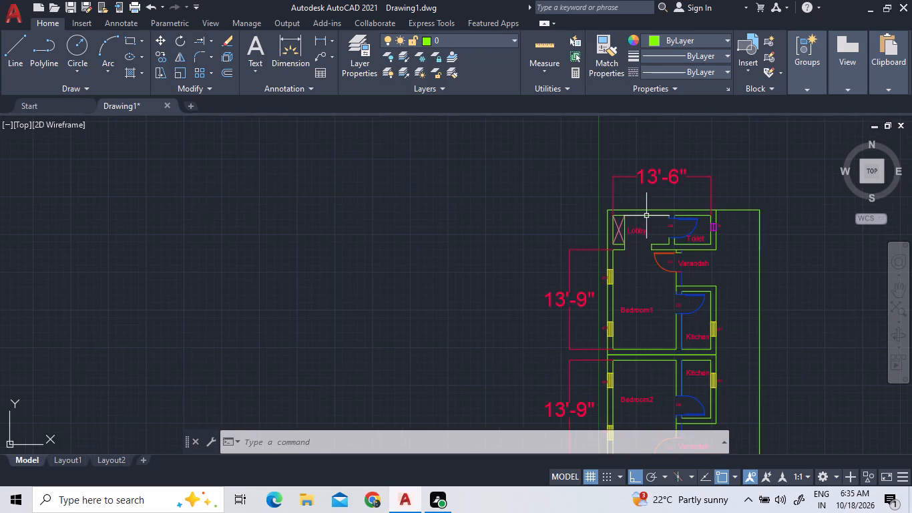
scroll(646, 215, "down", 4)
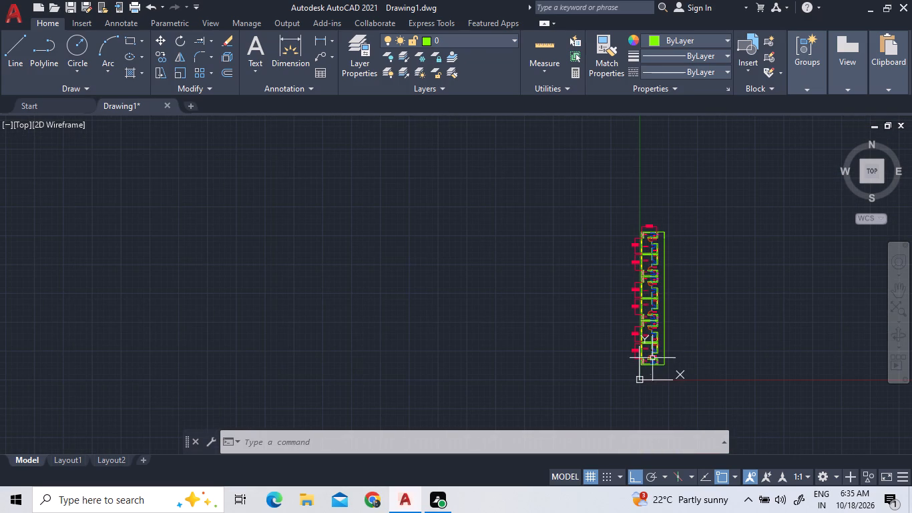
scroll(666, 365, "up", 2)
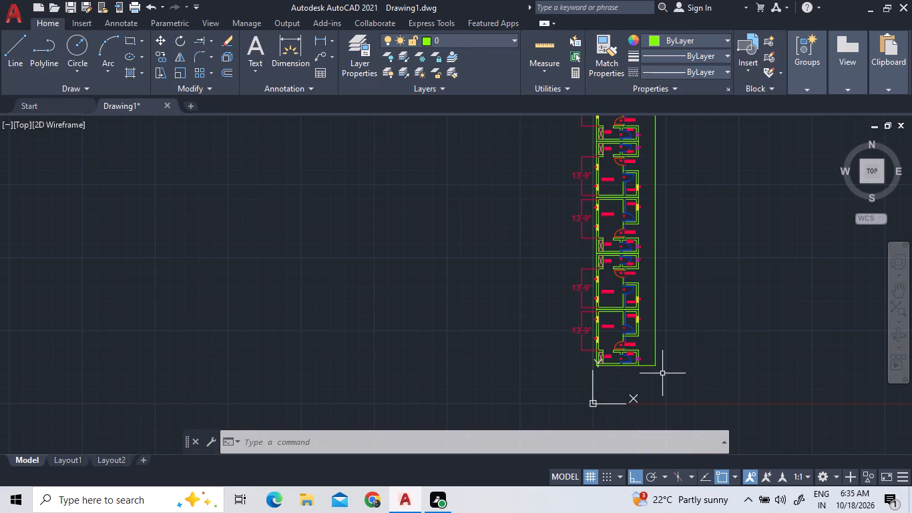
scroll(648, 367, "up", 2)
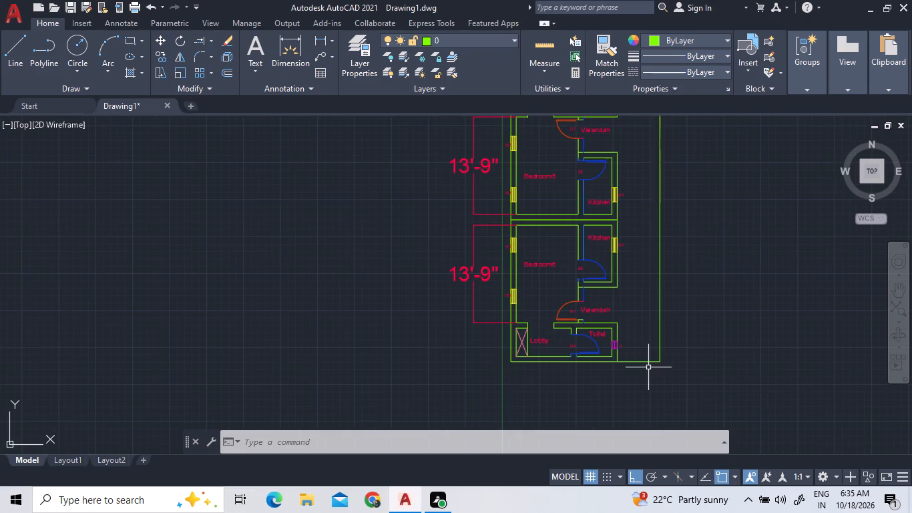
Mirror the whole six-unit row with its dimensions about the long passage line, from its Bedroom6 end to its Bedroom1 end, keeping the source objects.
double_click(635, 375)
scroll(386, 261, "down", 2)
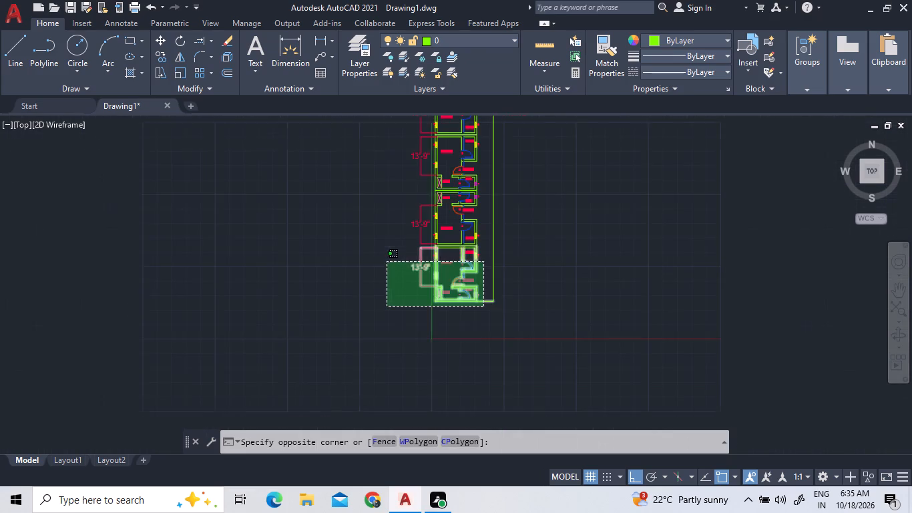
scroll(386, 263, "down", 2)
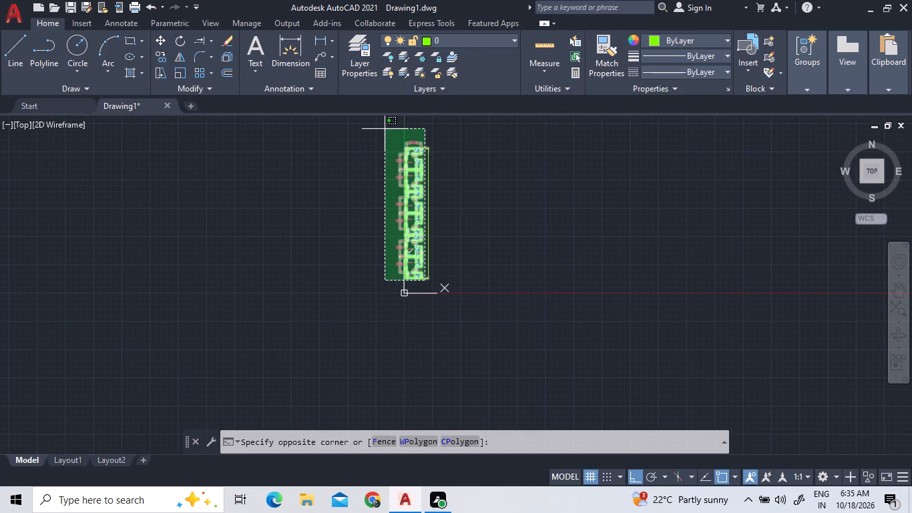
scroll(382, 132, "up", 4)
triple_click(379, 156)
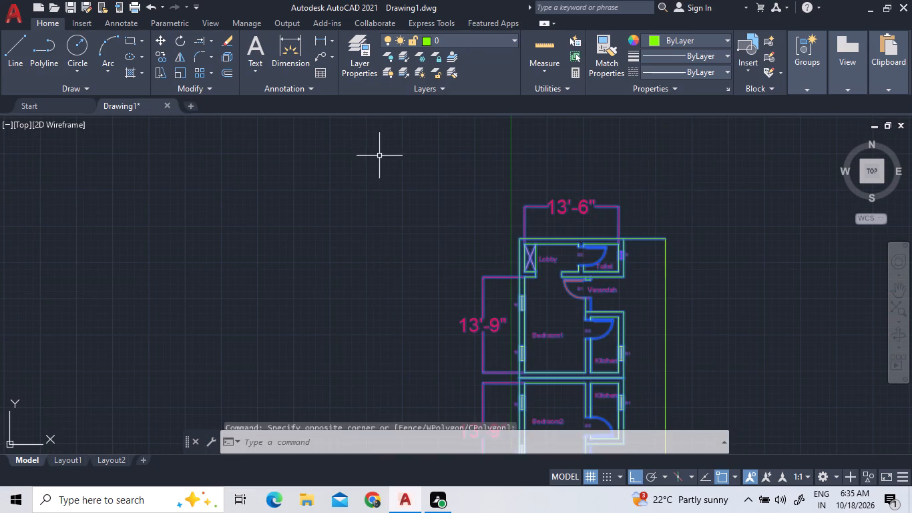
scroll(379, 156, "down", 5)
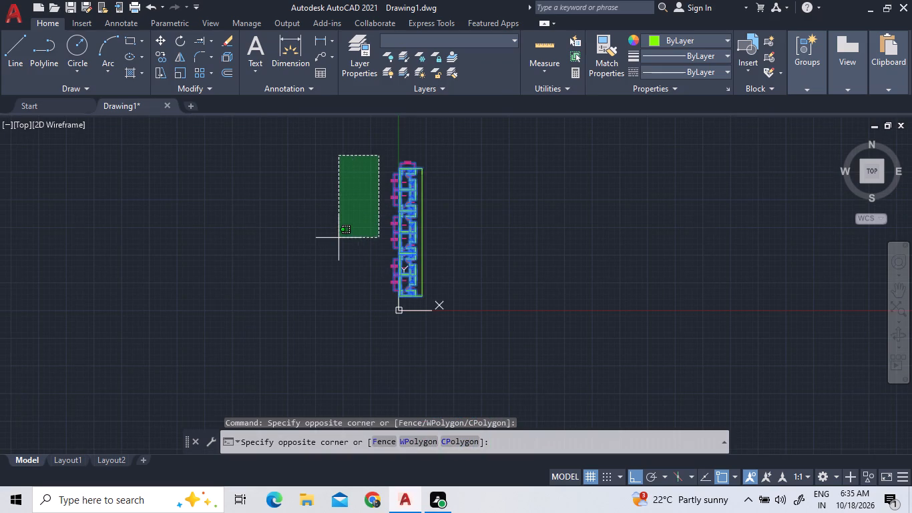
left_click(338, 238)
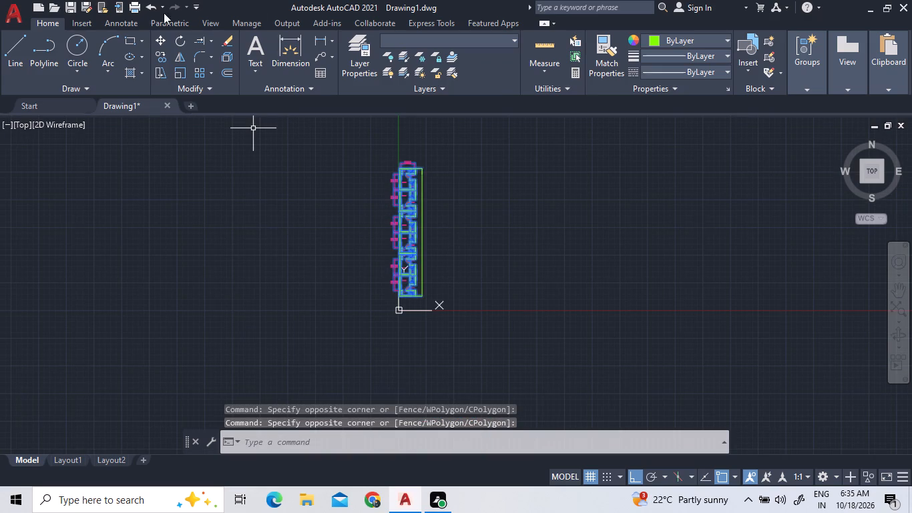
left_click(180, 60)
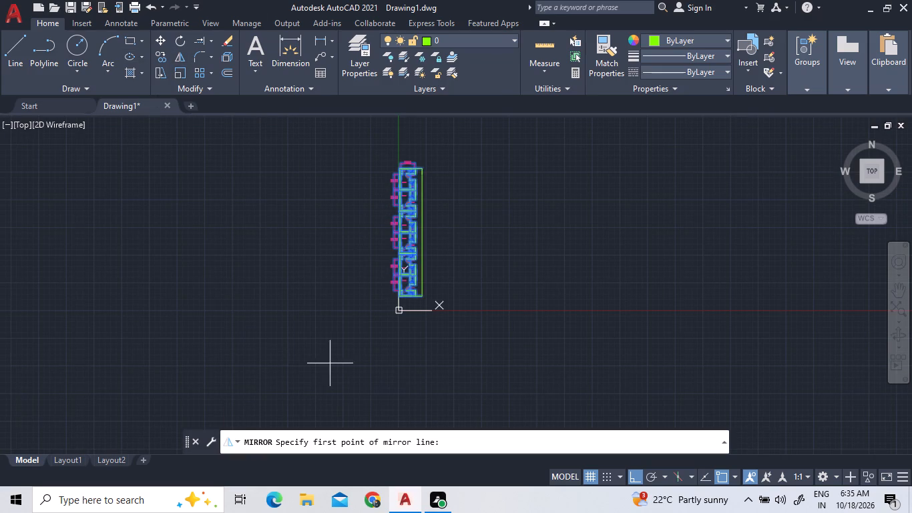
scroll(415, 297, "up", 3)
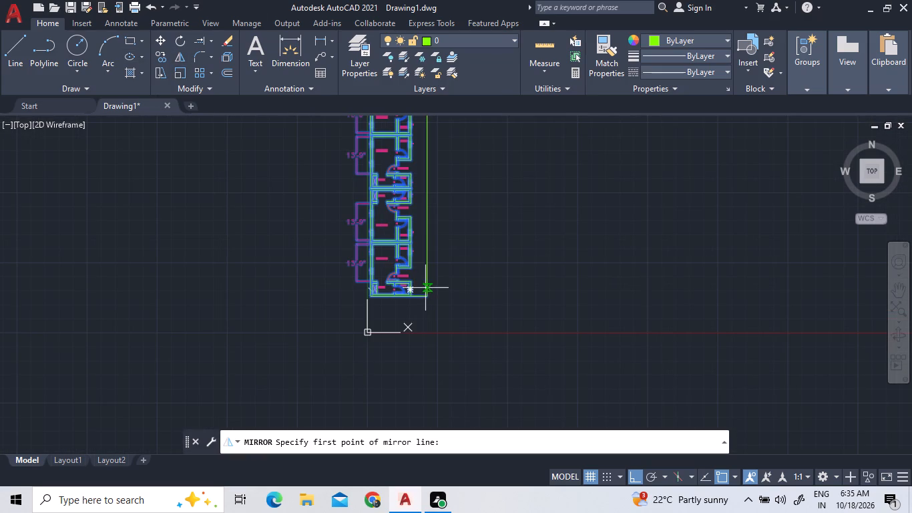
left_click(425, 297)
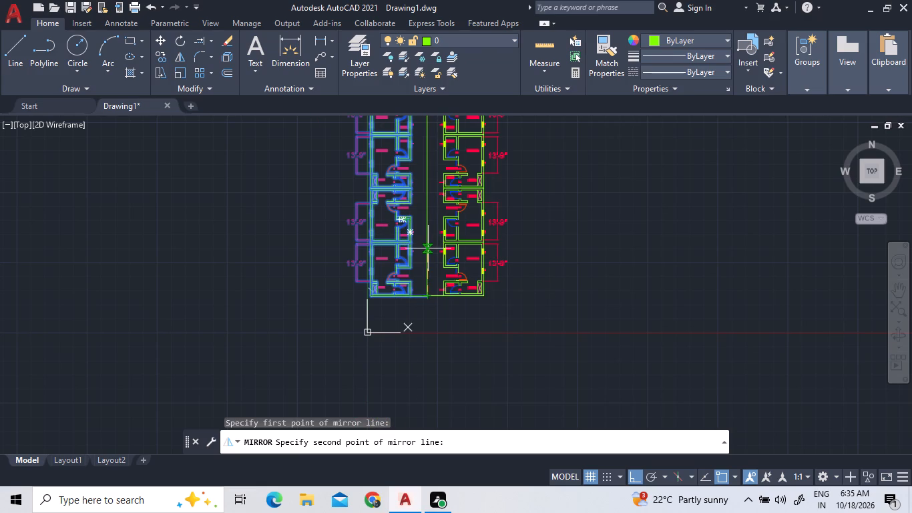
scroll(428, 256, "down", 3)
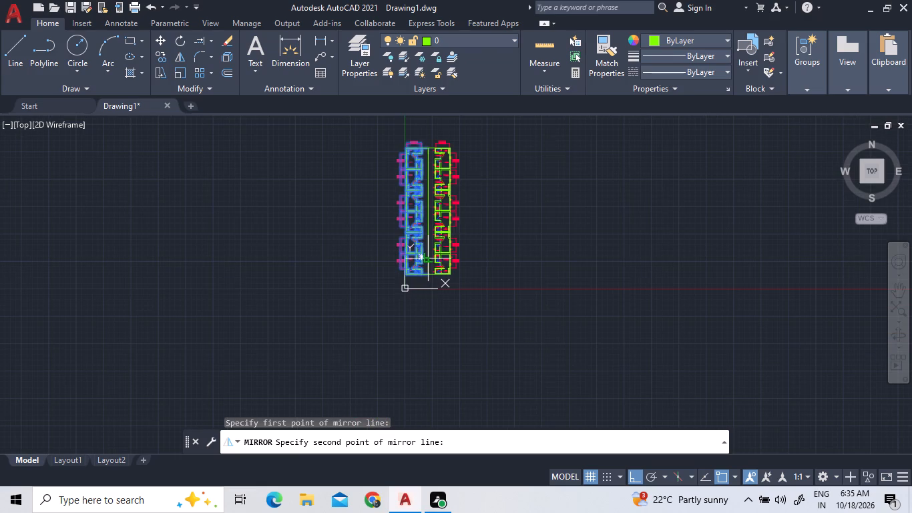
scroll(437, 146, "up", 4)
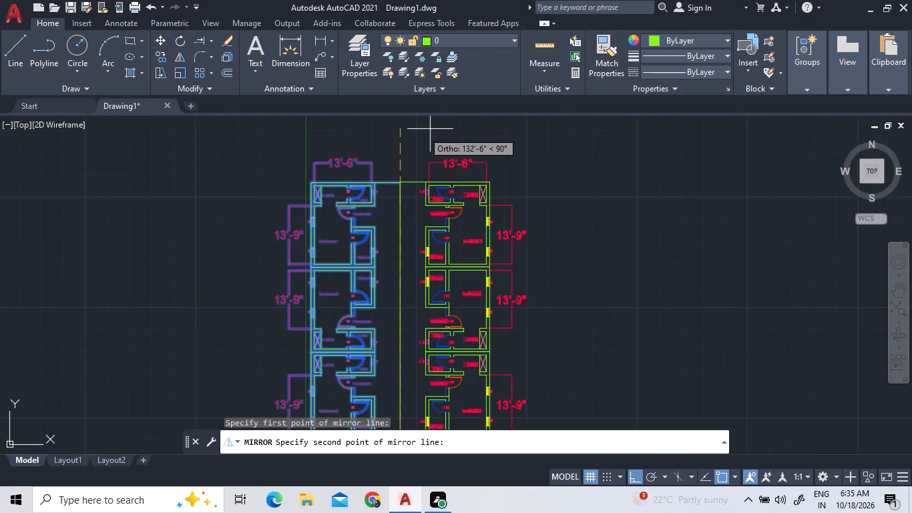
scroll(371, 193, "up", 4)
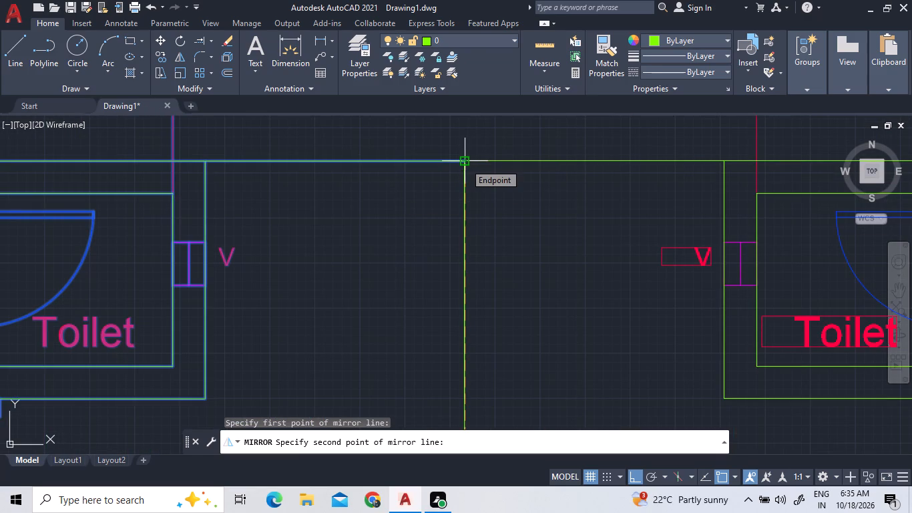
scroll(464, 164, "up", 2)
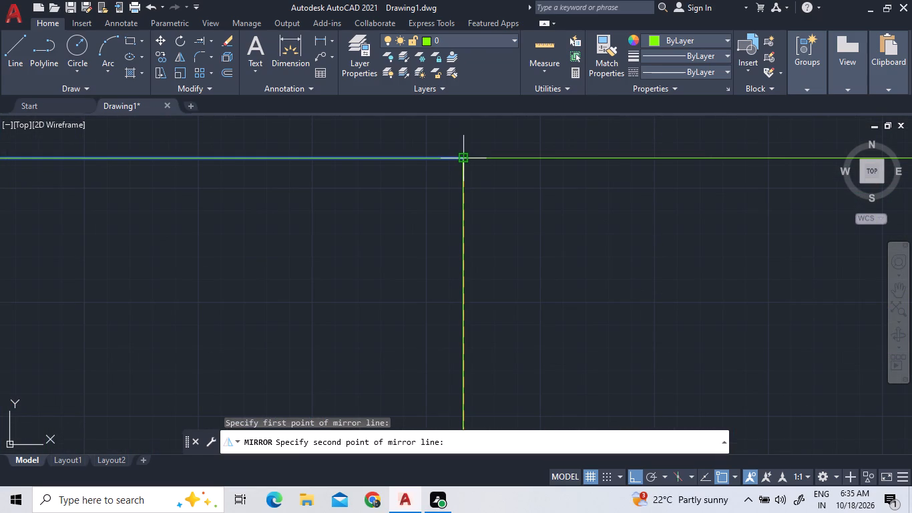
double_click(465, 159)
scroll(514, 209, "down", 2)
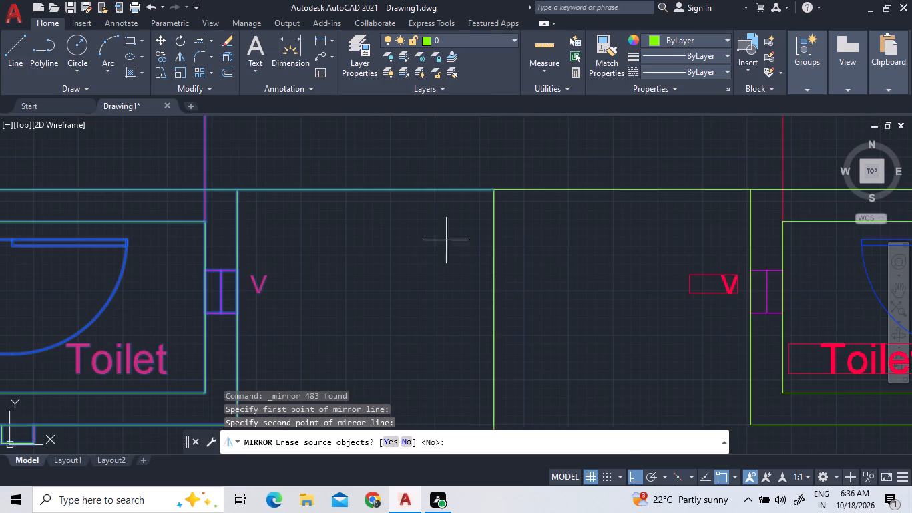
scroll(451, 235, "down", 8)
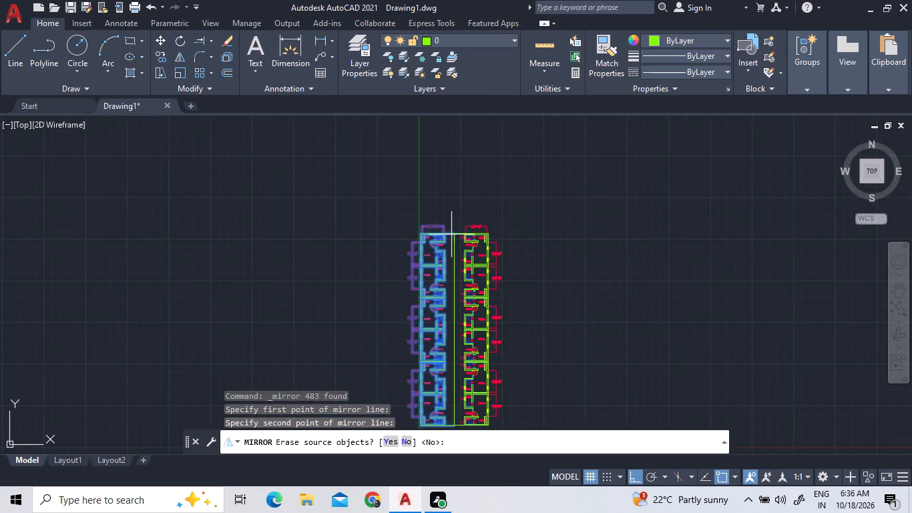
scroll(451, 234, "down", 2)
scroll(455, 331, "up", 2)
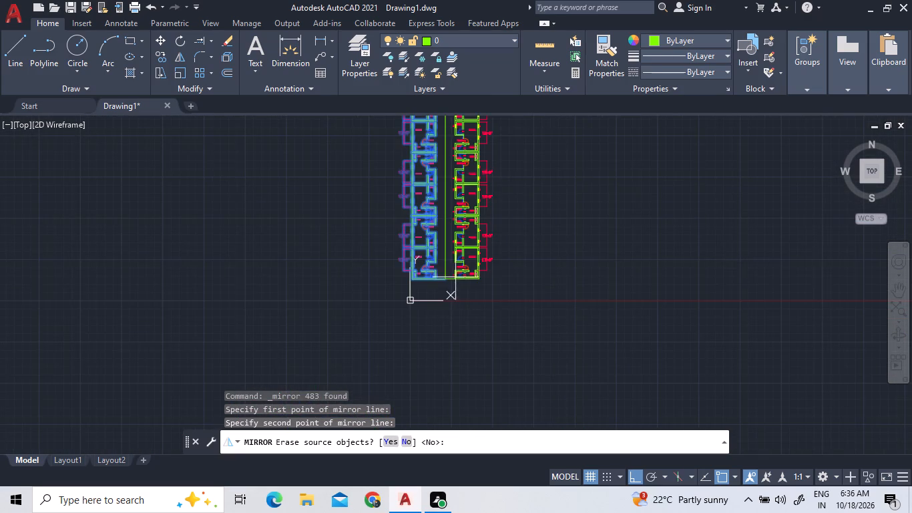
scroll(459, 267, "up", 5)
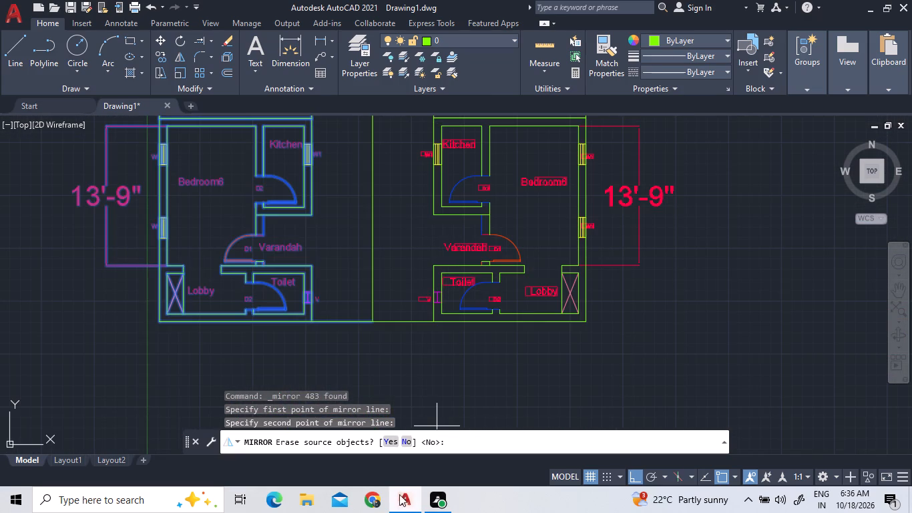
left_click(403, 440)
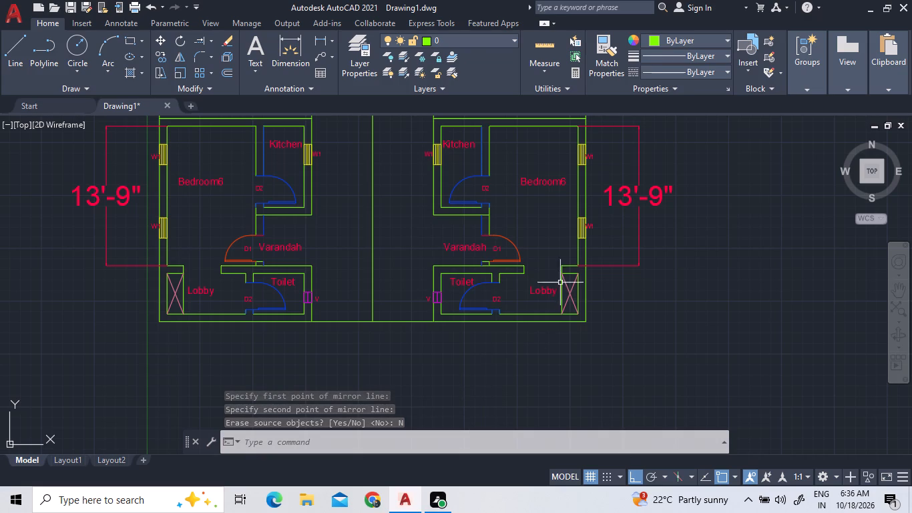
Relabel the mirrored row's Bedroom6 as Bedroom7.
scroll(561, 182, "up", 2)
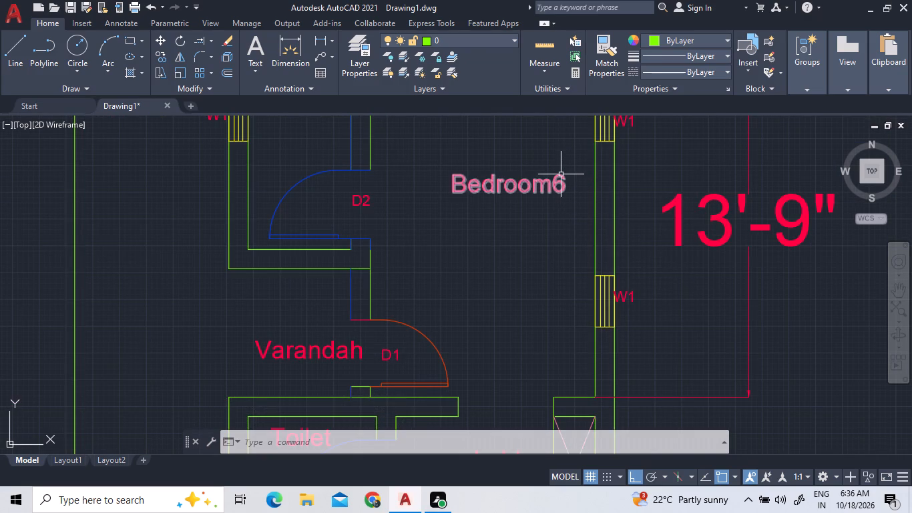
triple_click(561, 175)
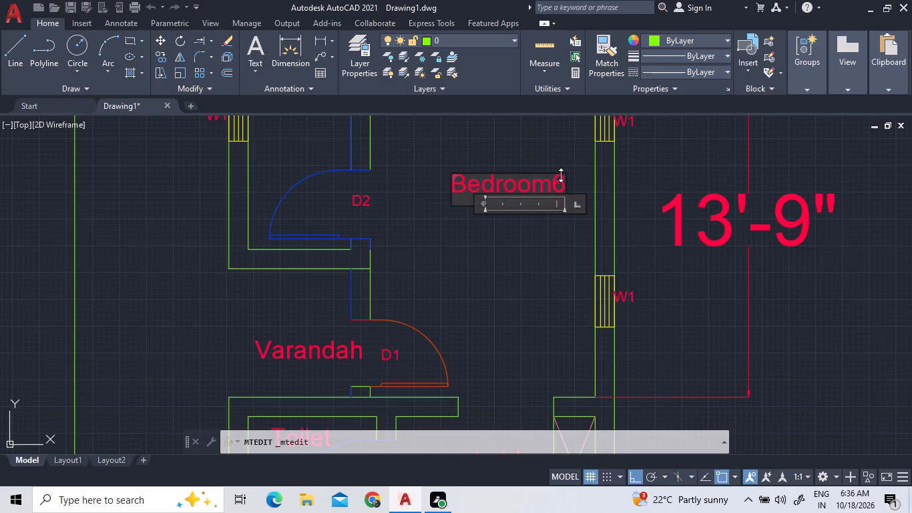
key("BackSpace")
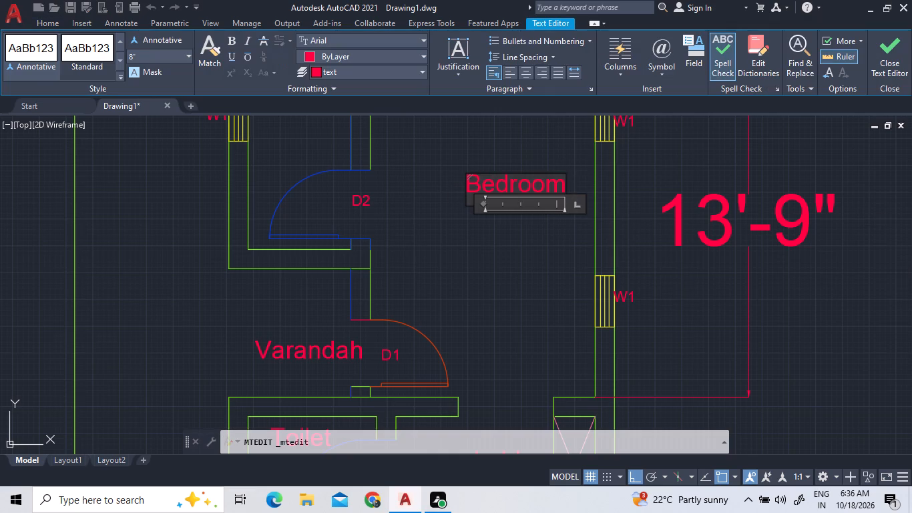
key("7")
scroll(560, 246, "down", 3)
left_click(558, 153)
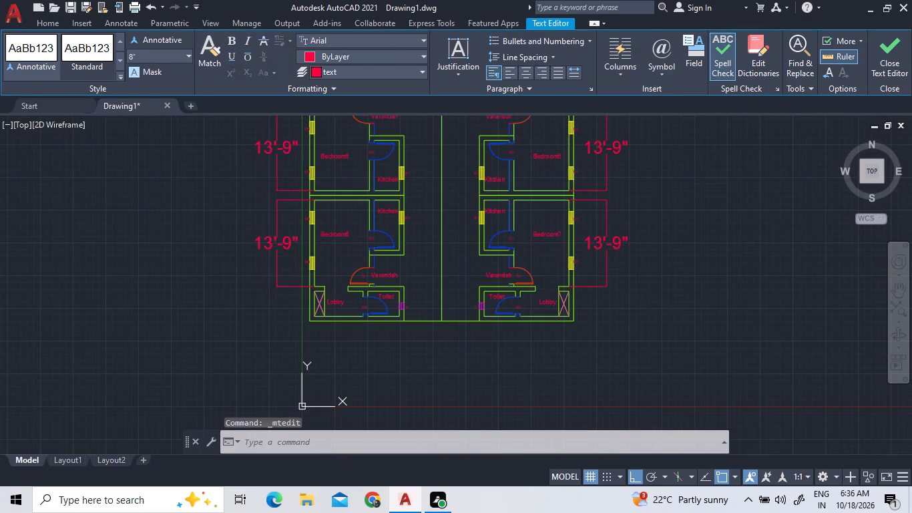
Relabel the mirrored row's Bedroom5 as Bedroom8.
triple_click(562, 156)
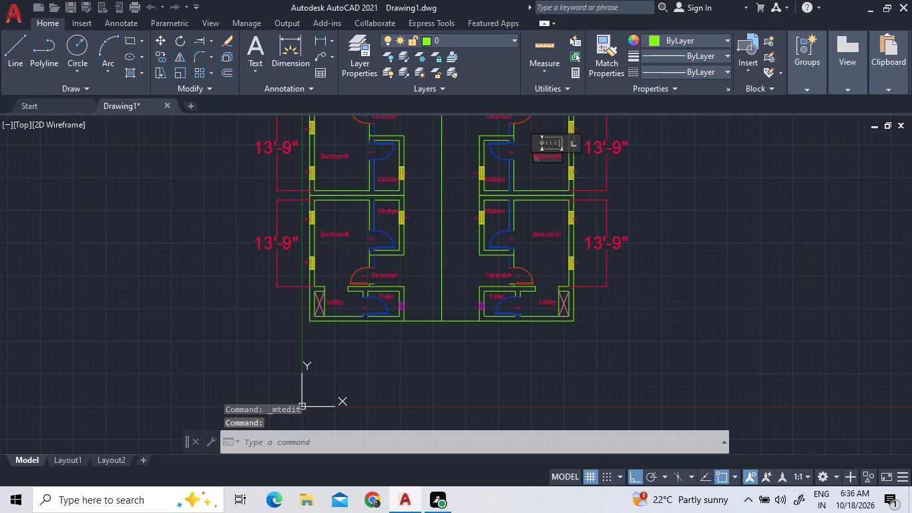
key("BackSpace")
key("8")
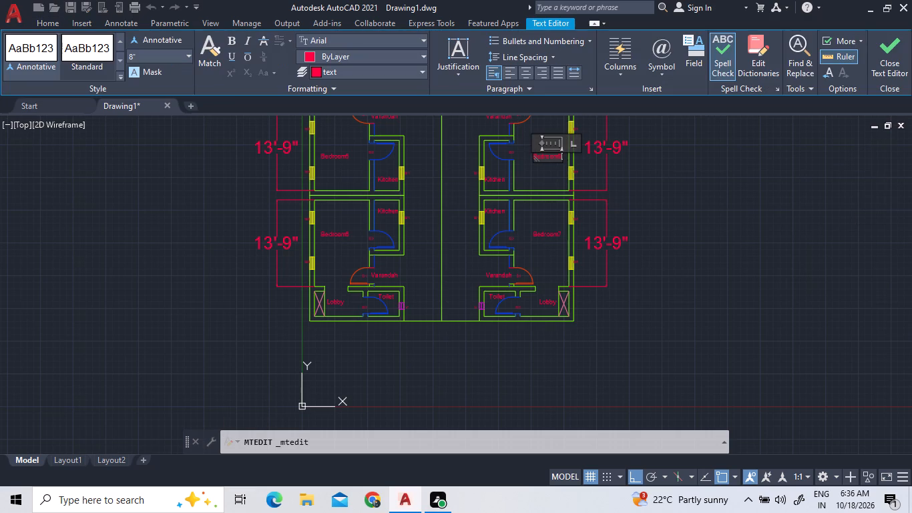
scroll(586, 250, "up", 2)
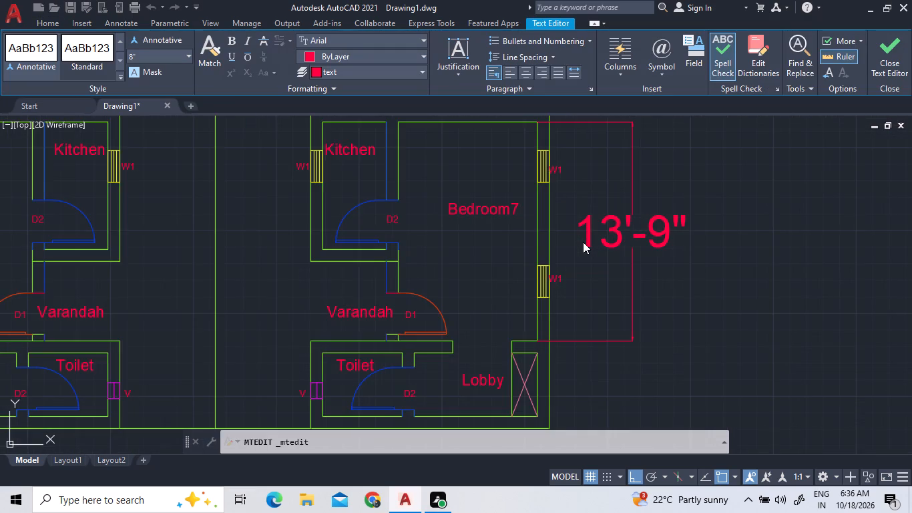
scroll(583, 242, "down", 4)
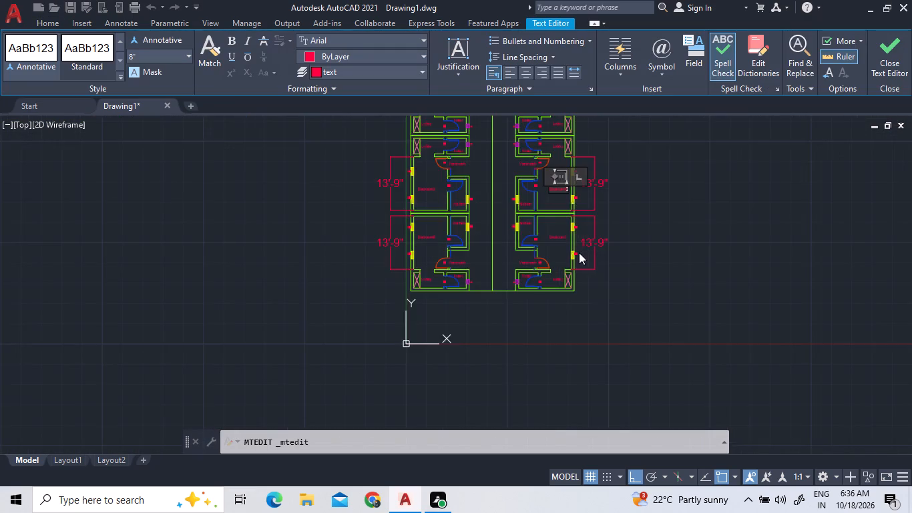
scroll(570, 169, "up", 3)
scroll(551, 174, "down", 1)
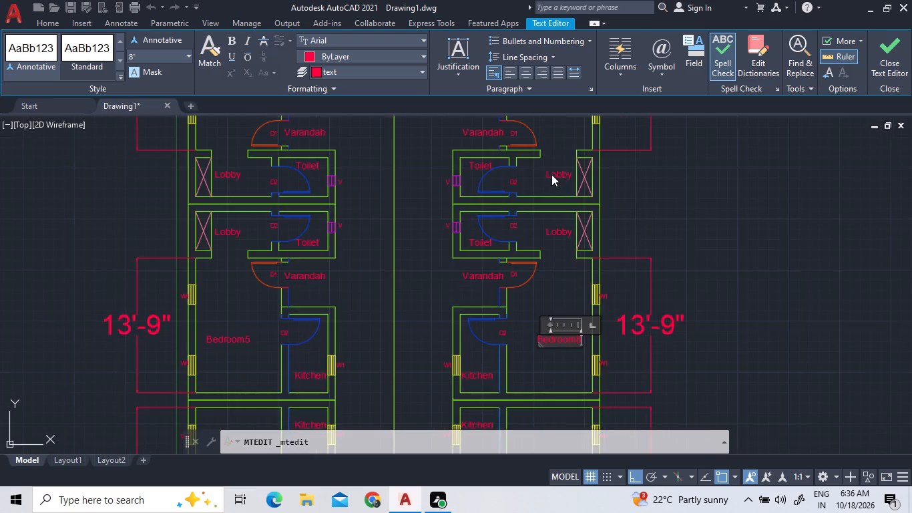
scroll(551, 174, "down", 3)
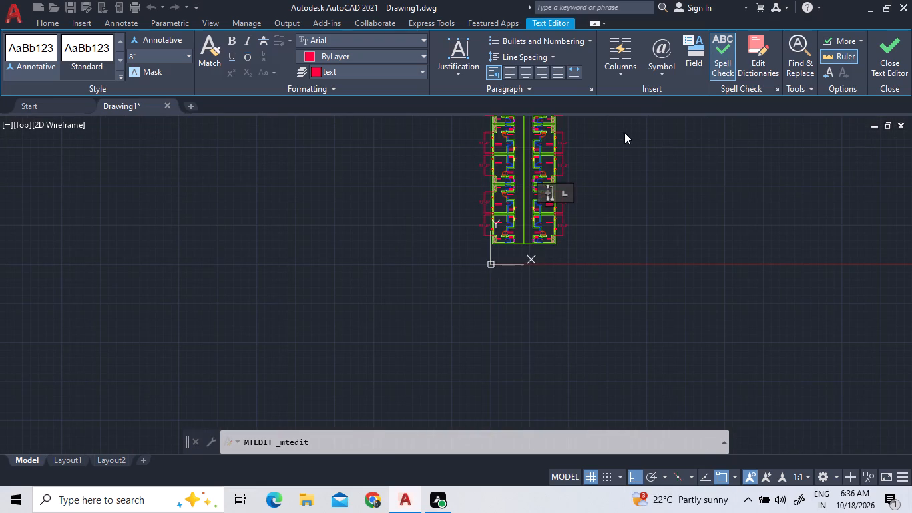
middle_click_drag(615, 148, 554, 255)
scroll(615, 150, "down", 1)
scroll(486, 282, "up", 3)
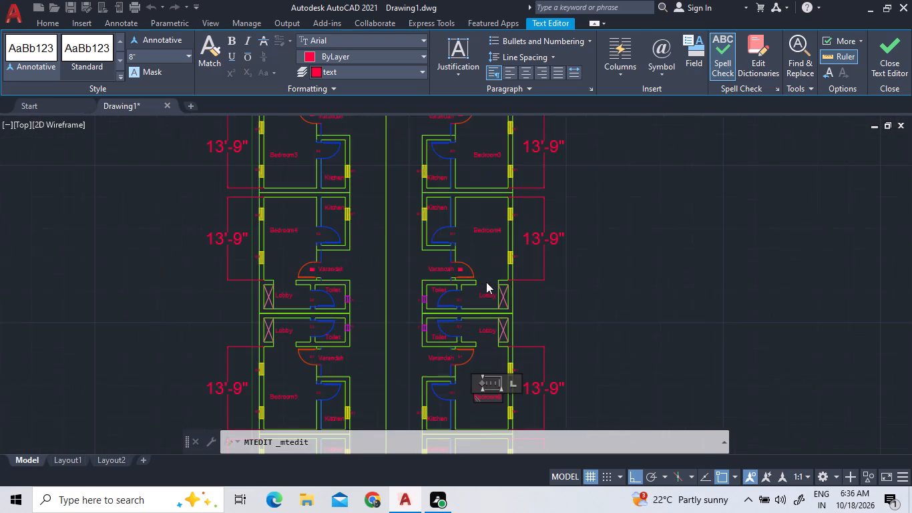
scroll(481, 391, "up", 1)
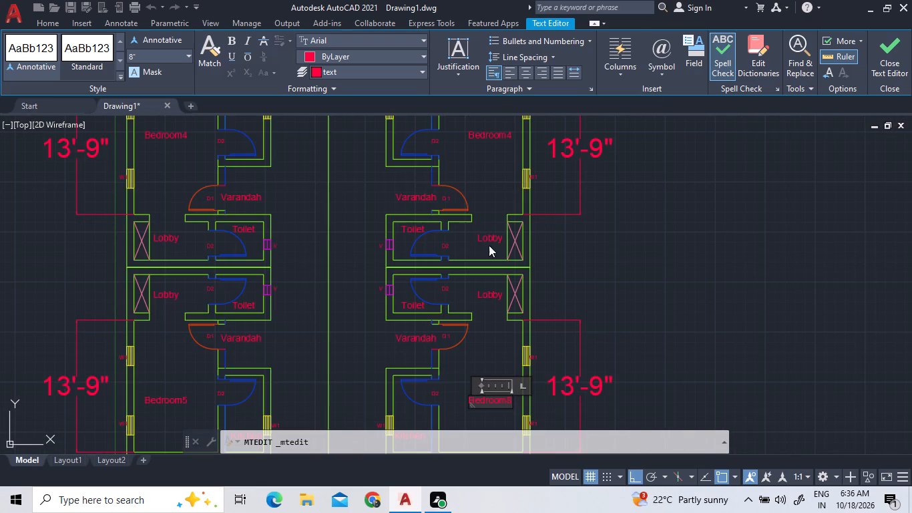
left_click(499, 136)
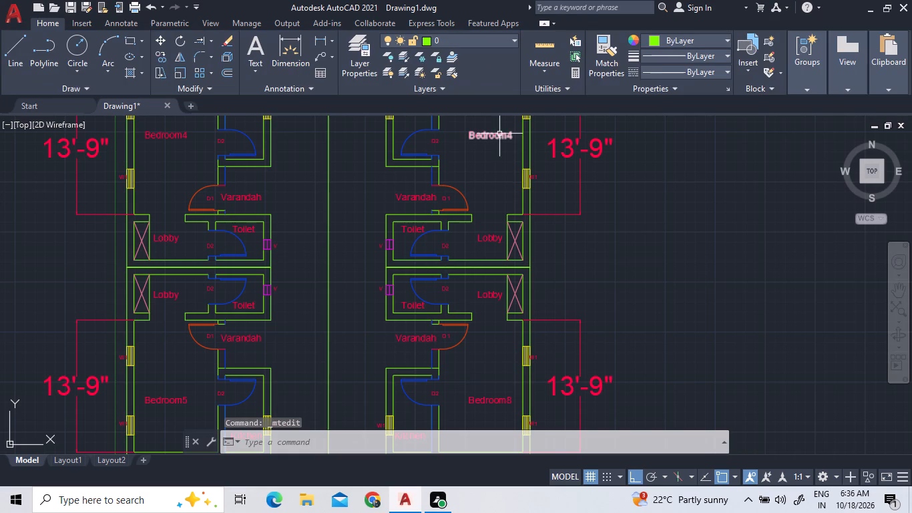
Relabel the mirrored row's Bedroom4 as Bedroom9.
double_click(501, 128)
double_click(499, 132)
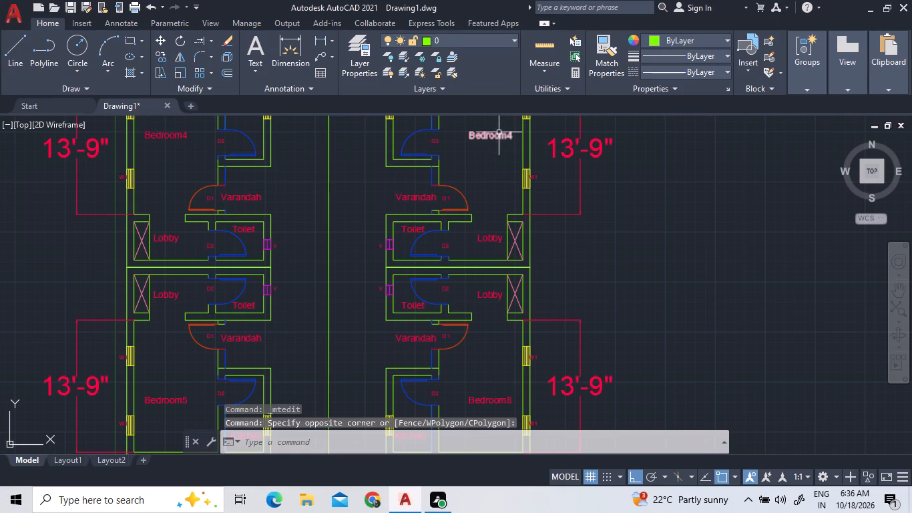
left_click(507, 134)
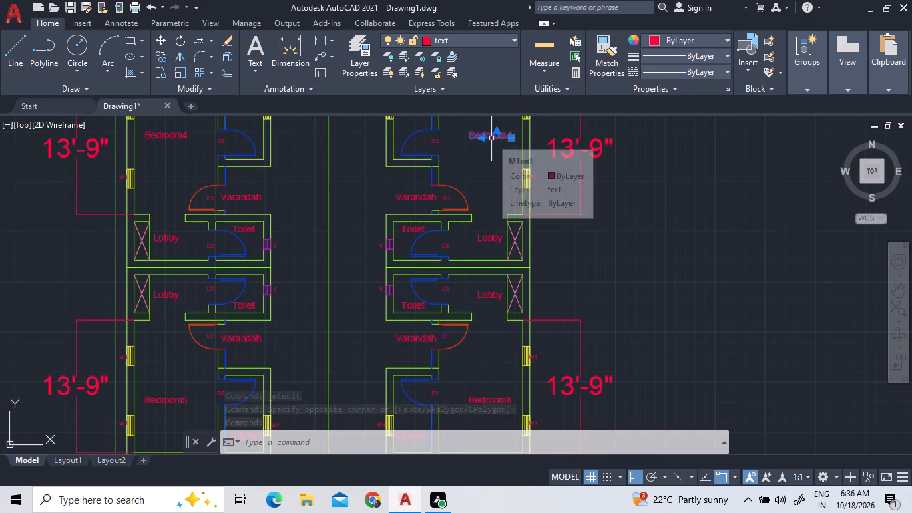
key("Escape")
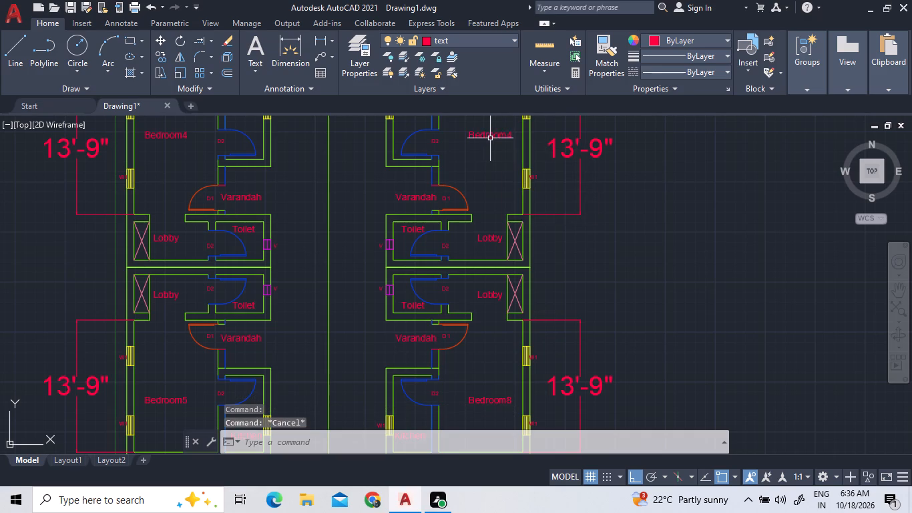
scroll(513, 134, "up", 3)
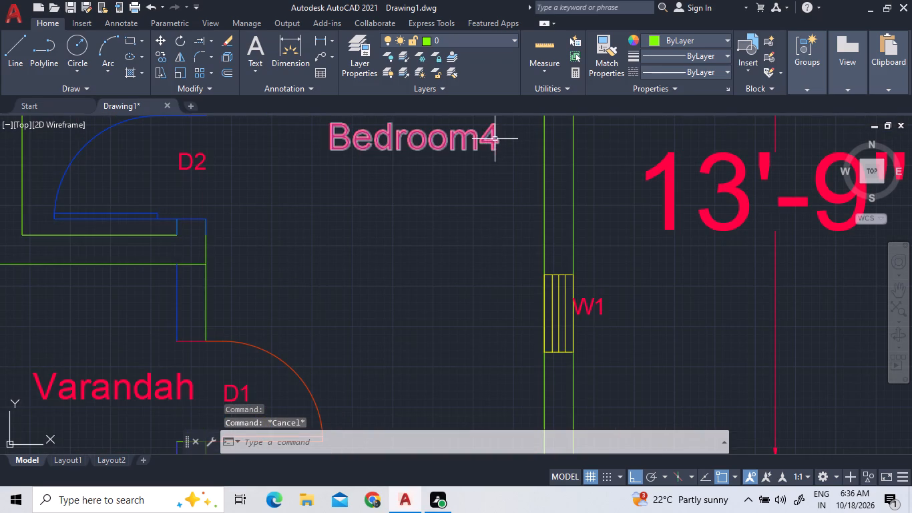
triple_click(492, 140)
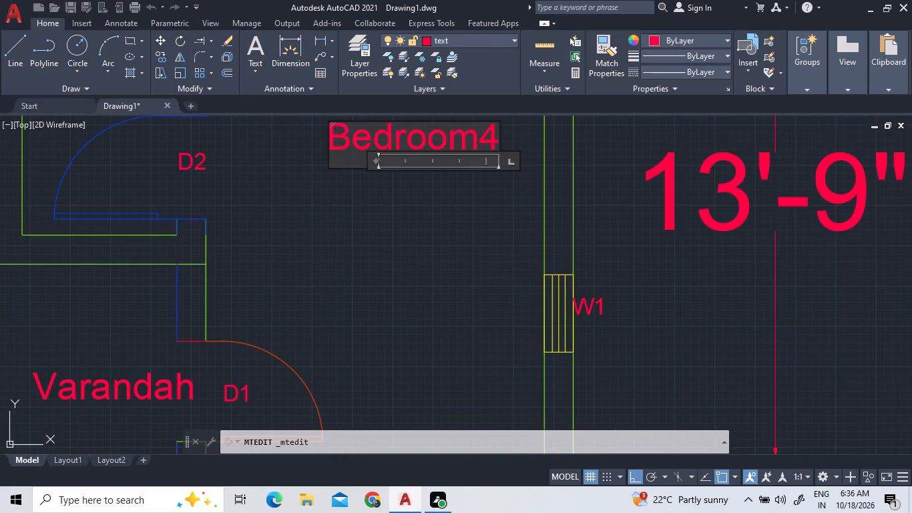
key("BackSpace")
key("9")
scroll(547, 190, "down", 3)
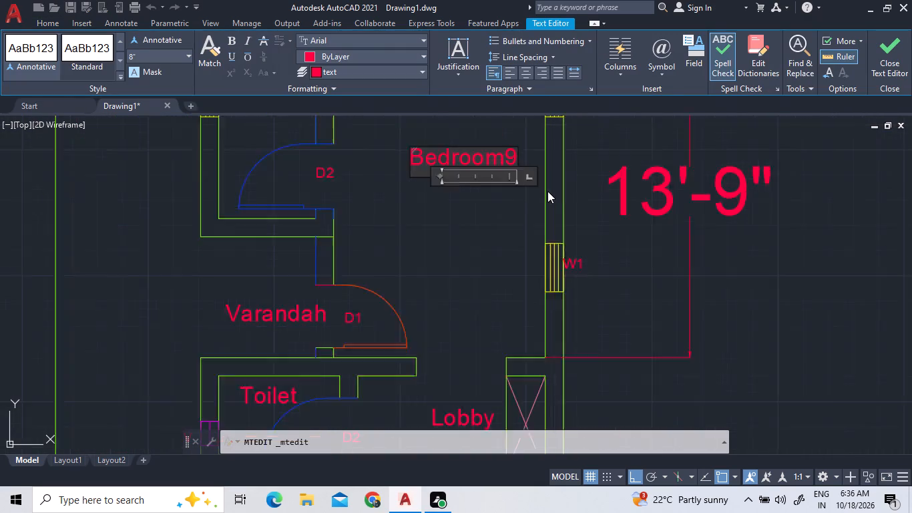
scroll(547, 191, "down", 2)
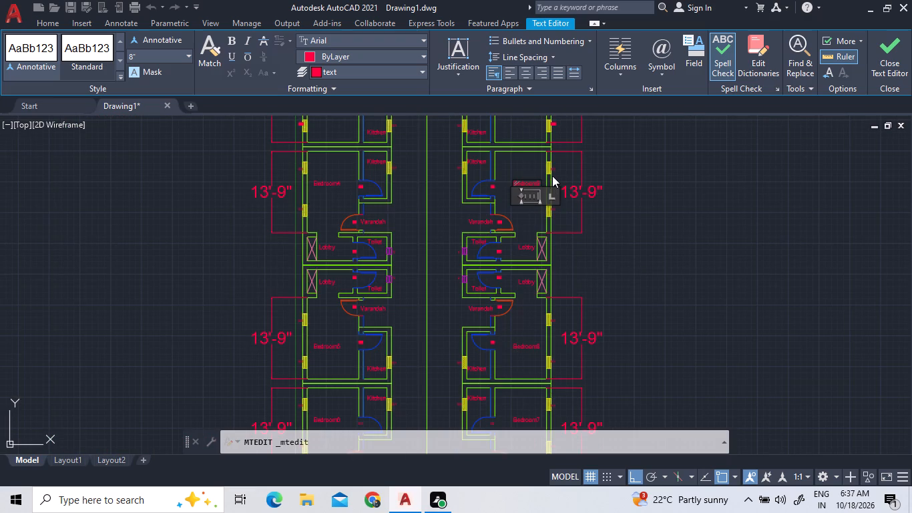
scroll(552, 176, "up", 1)
double_click(561, 170)
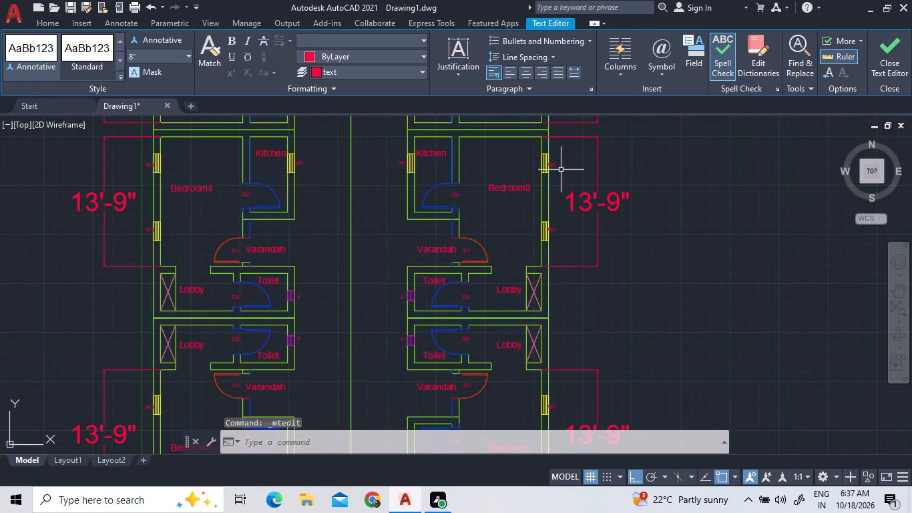
Relabel the mirrored row's Bedroom3 as Bedroom10.
scroll(561, 178, "down", 5)
scroll(551, 135, "up", 2)
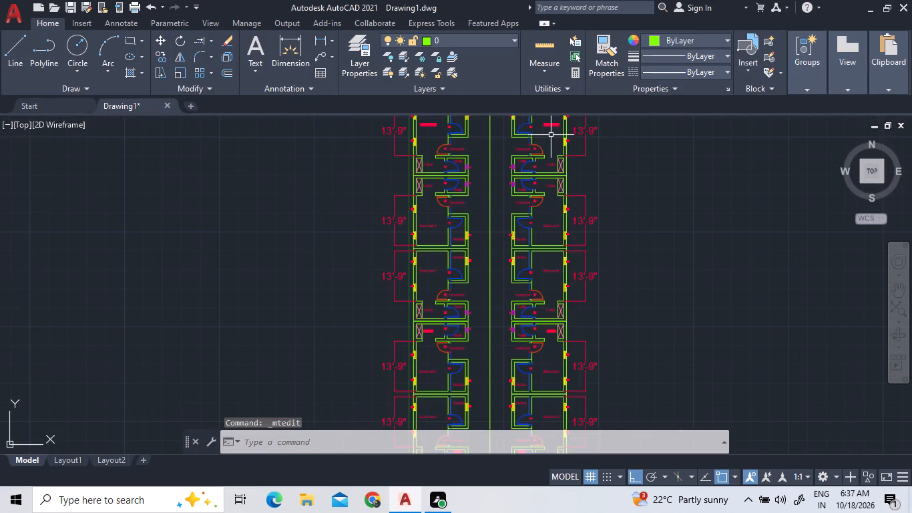
scroll(556, 259, "up", 3)
scroll(556, 259, "down", 2)
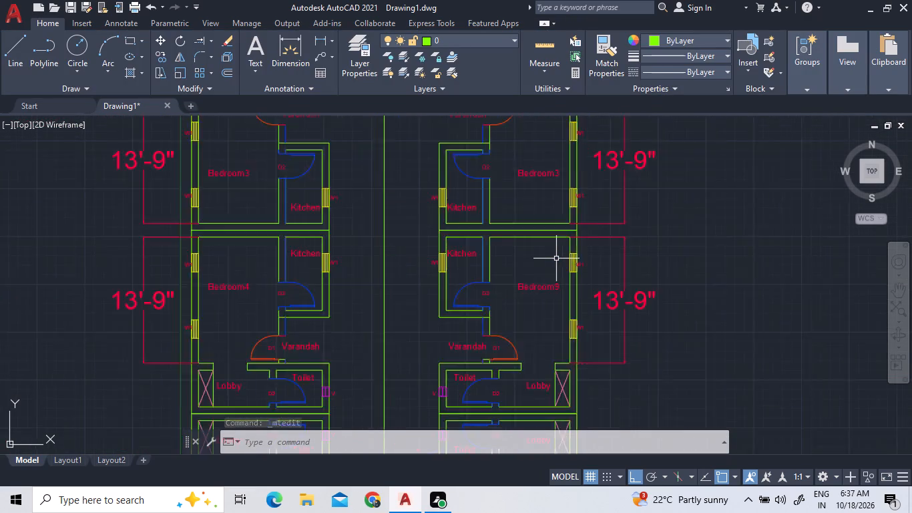
scroll(553, 184, "up", 2)
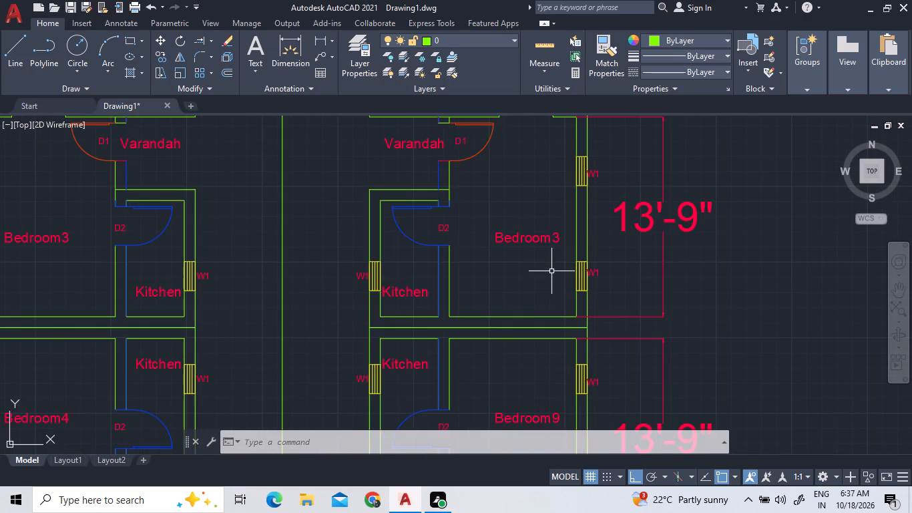
left_click(556, 236)
left_click(556, 234)
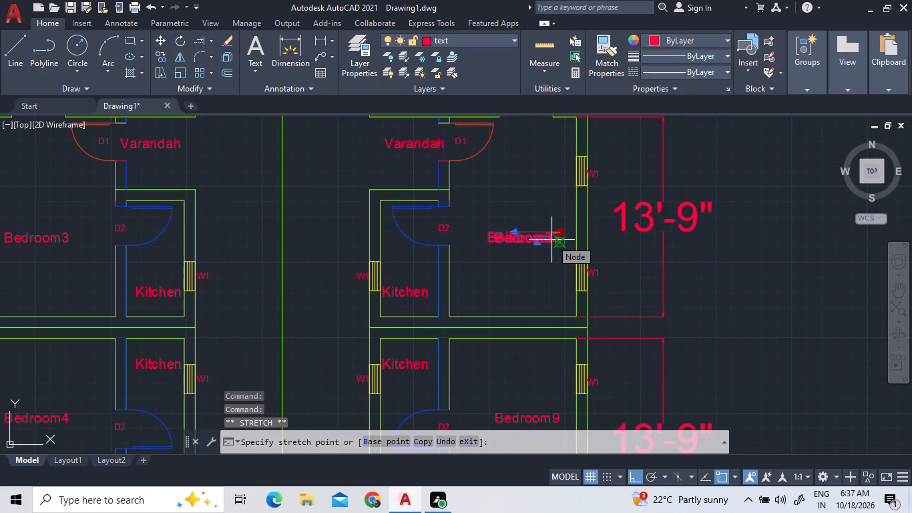
key("Escape")
scroll(555, 236, "up", 3)
double_click(555, 234)
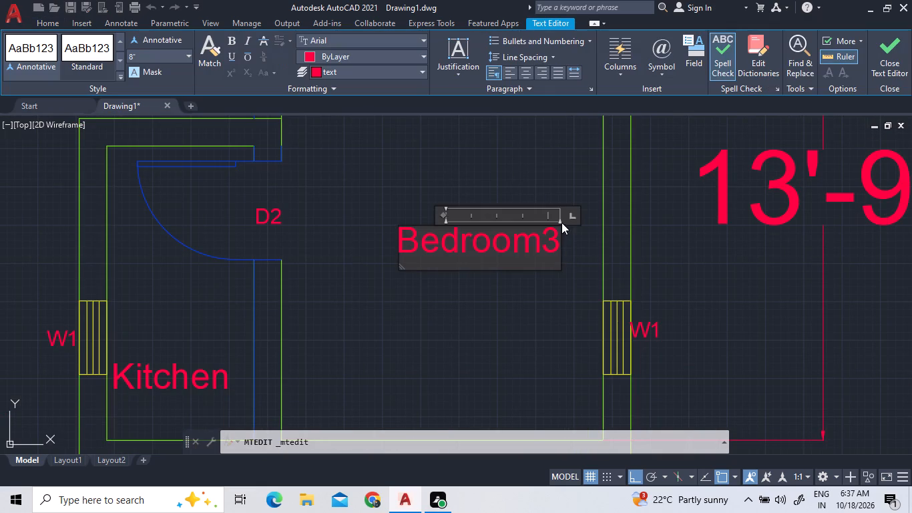
key("BackSpace")
type("10")
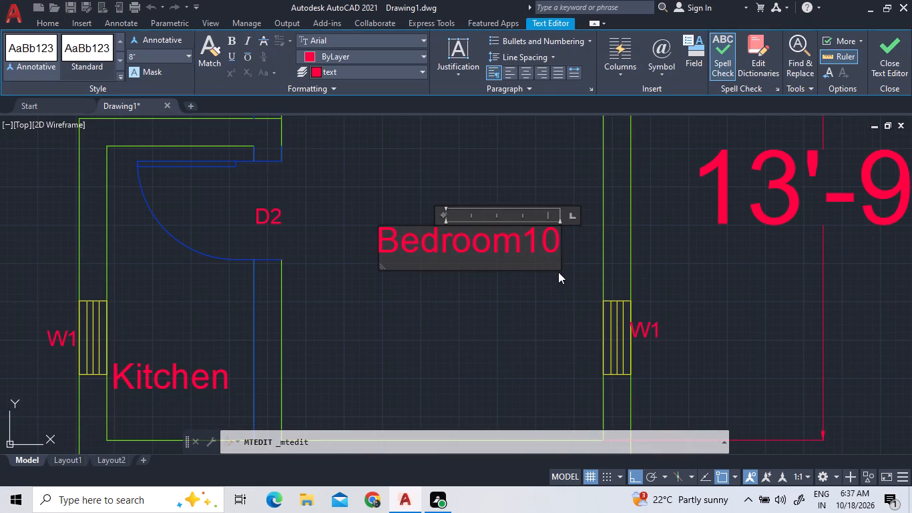
left_click(539, 297)
Relabel the mirrored row's Bedroom2 as Bedroom11.
scroll(540, 289, "down", 5)
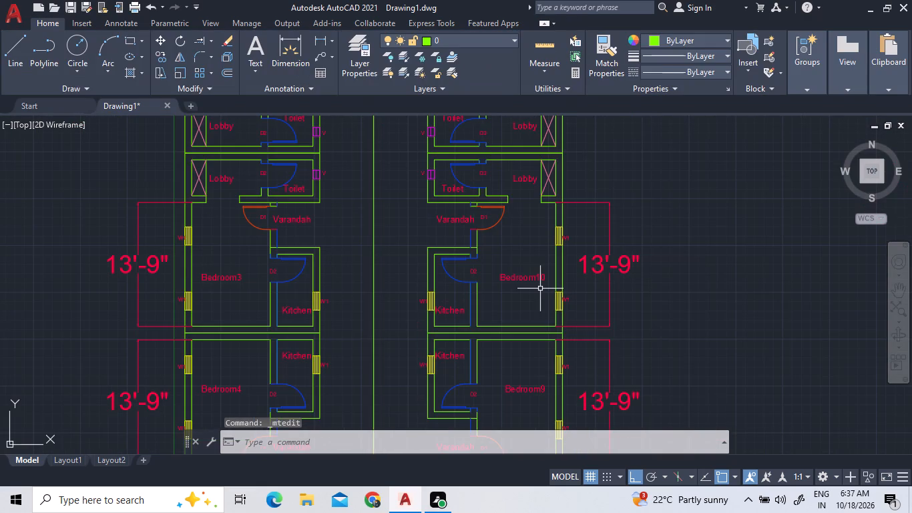
scroll(545, 256, "down", 3)
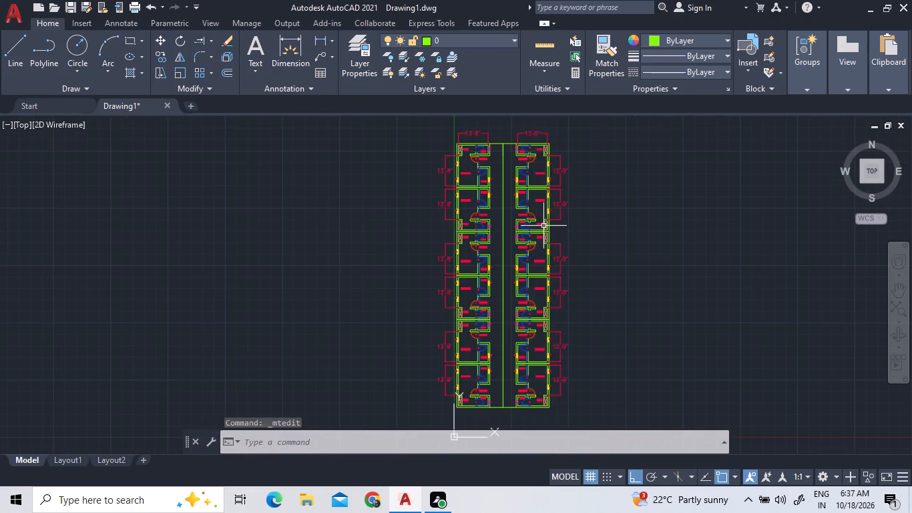
scroll(549, 195, "up", 2)
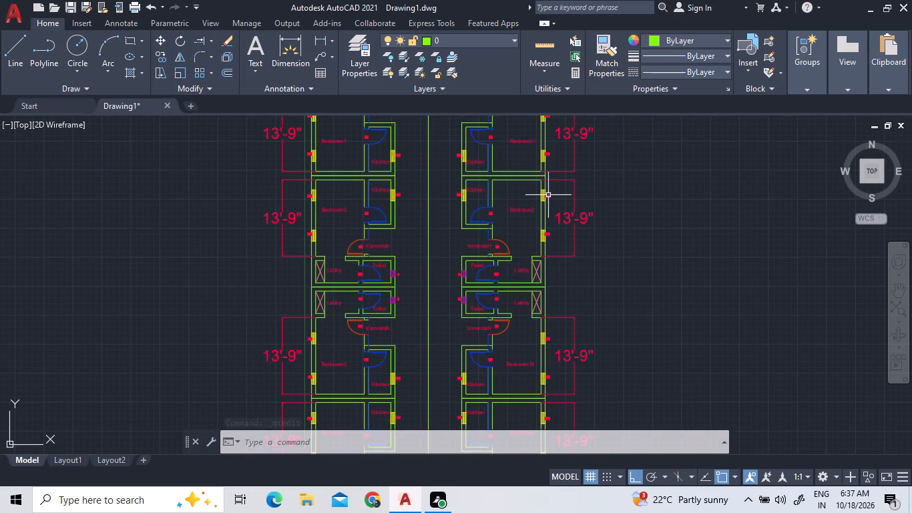
scroll(547, 196, "up", 3)
triple_click(477, 245)
left_click(477, 245)
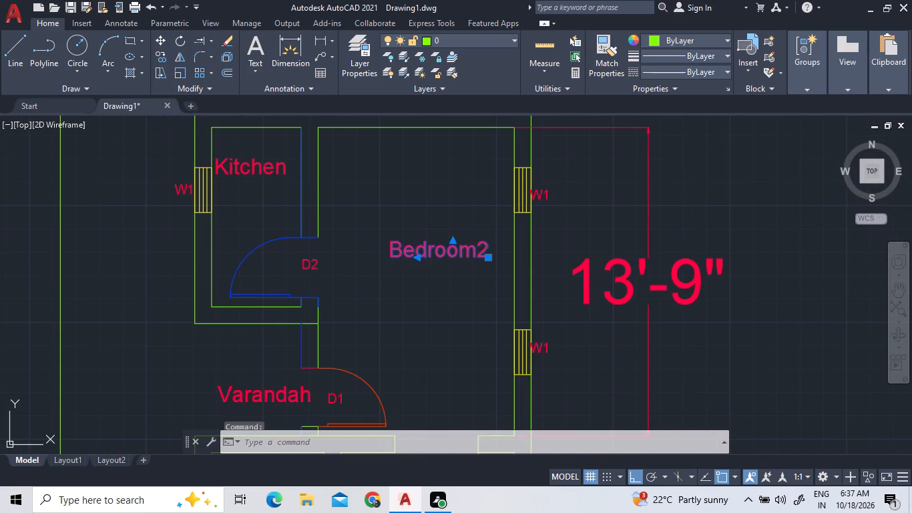
triple_click(477, 245)
double_click(477, 245)
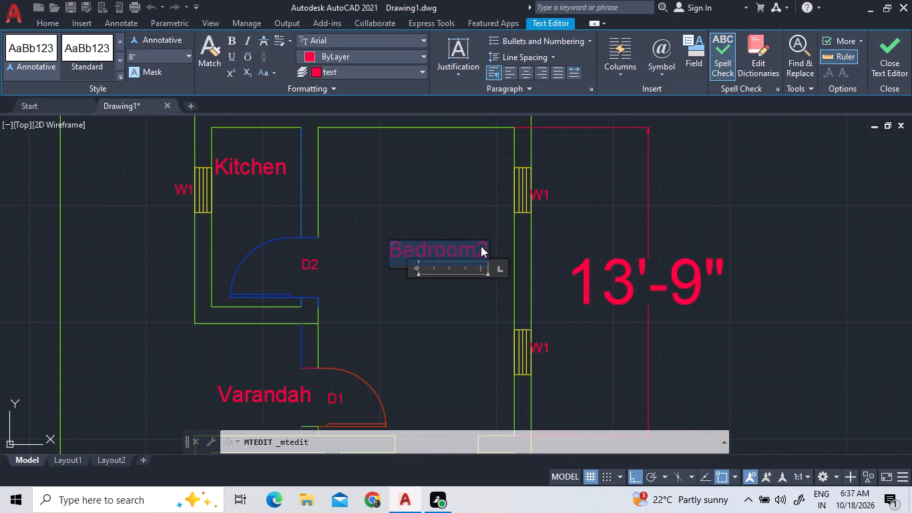
left_click(483, 246)
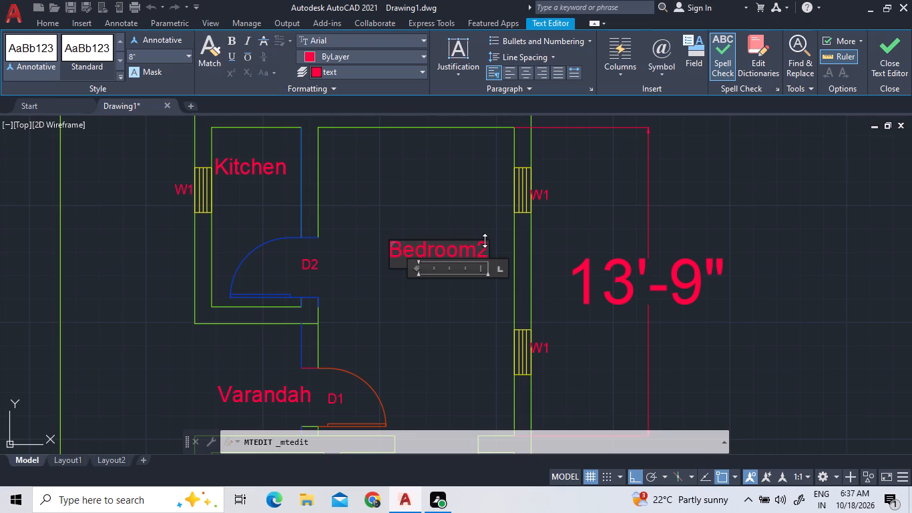
key("BackSpace")
key("1")
key("1")
scroll(489, 225, "down", 3)
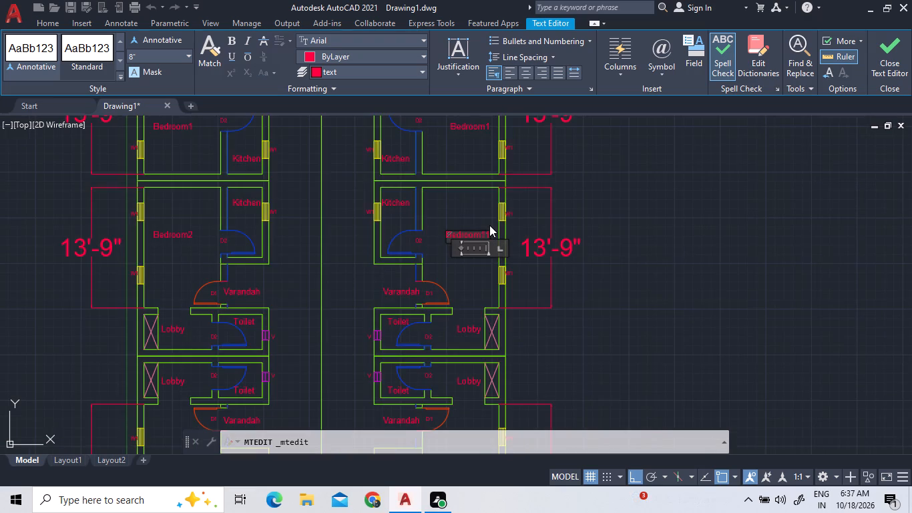
scroll(489, 225, "down", 2)
scroll(494, 186, "up", 6)
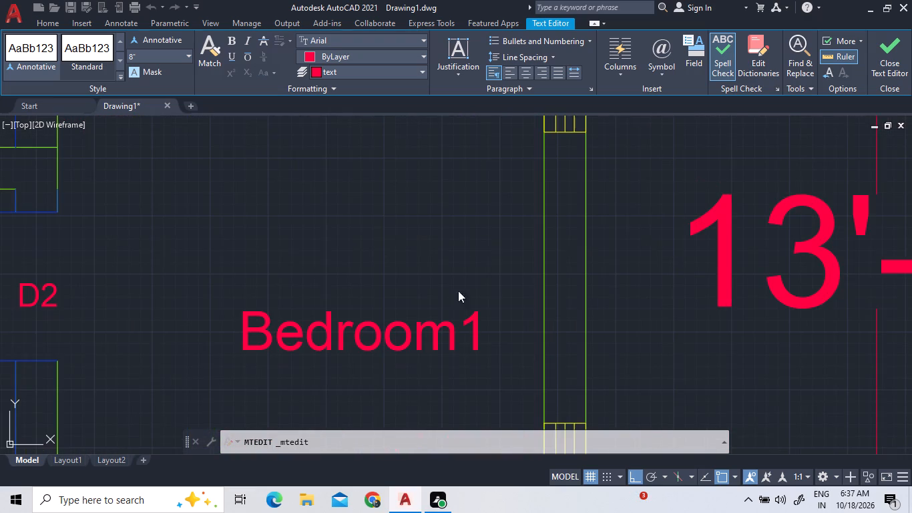
double_click(445, 336)
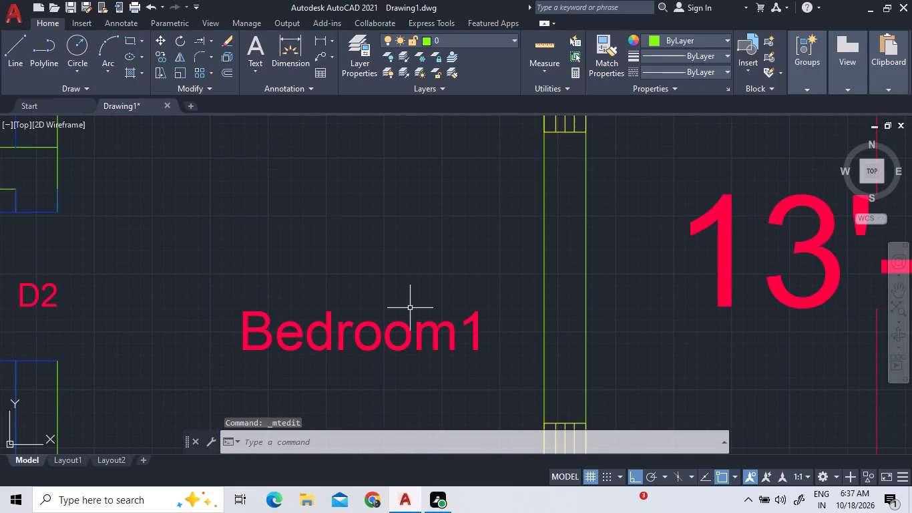
Relabel the mirrored row's Bedroom1 as Bedroom12.
left_click(418, 339)
left_click(421, 332)
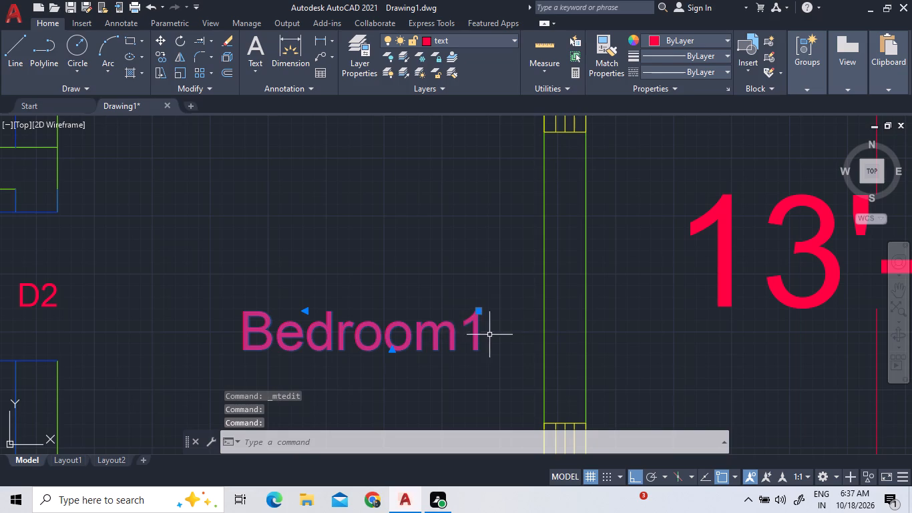
double_click(420, 323)
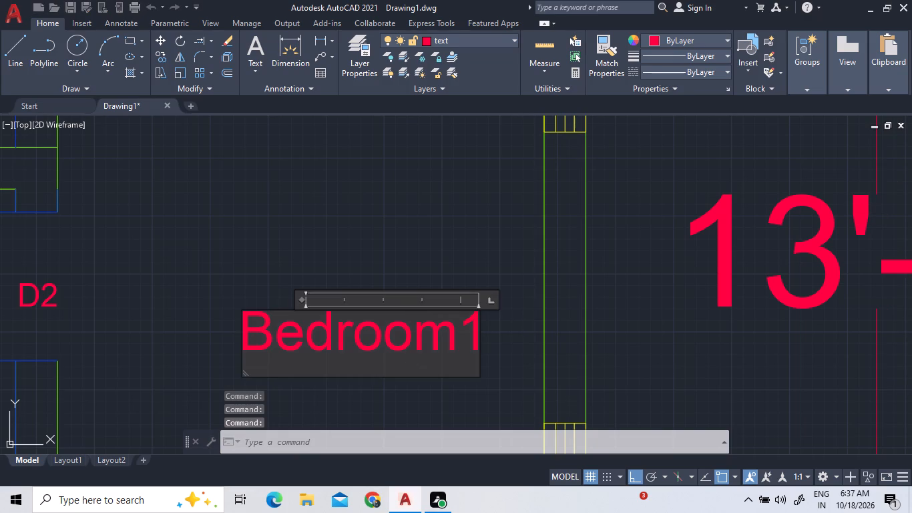
left_click(481, 339)
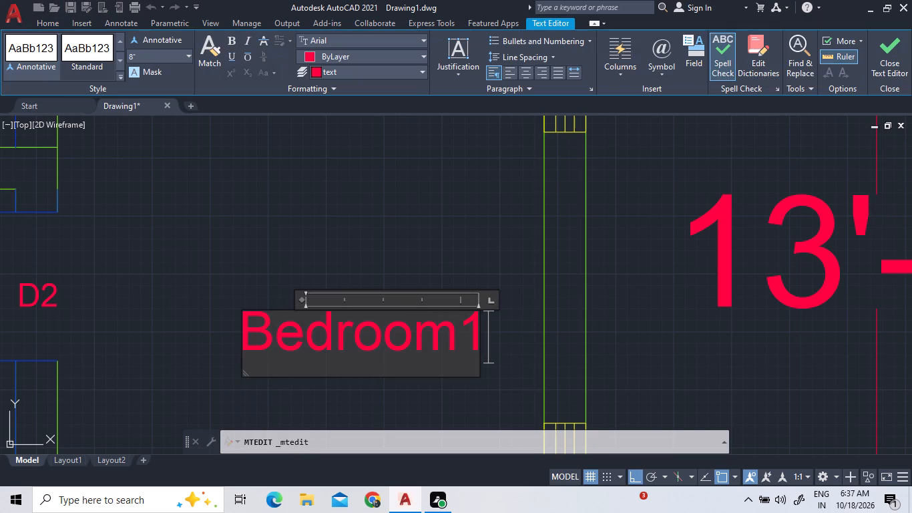
key("BackSpace")
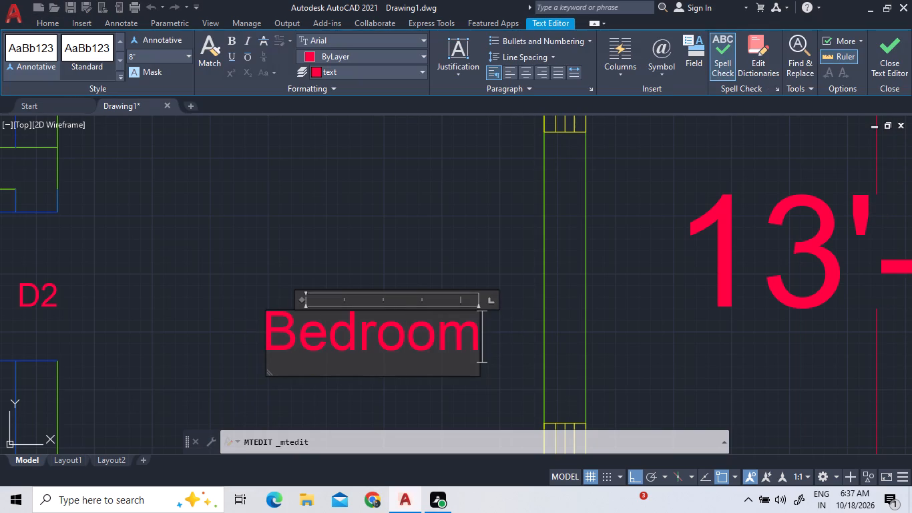
type("12")
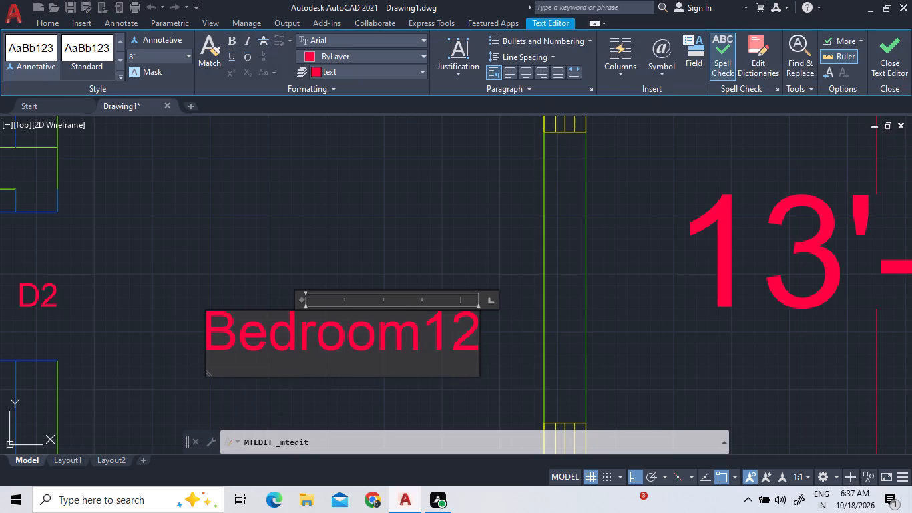
left_click(451, 188)
Erase the two centre-line pieces running down the middle of the passage between the two rows.
scroll(455, 226, "down", 6)
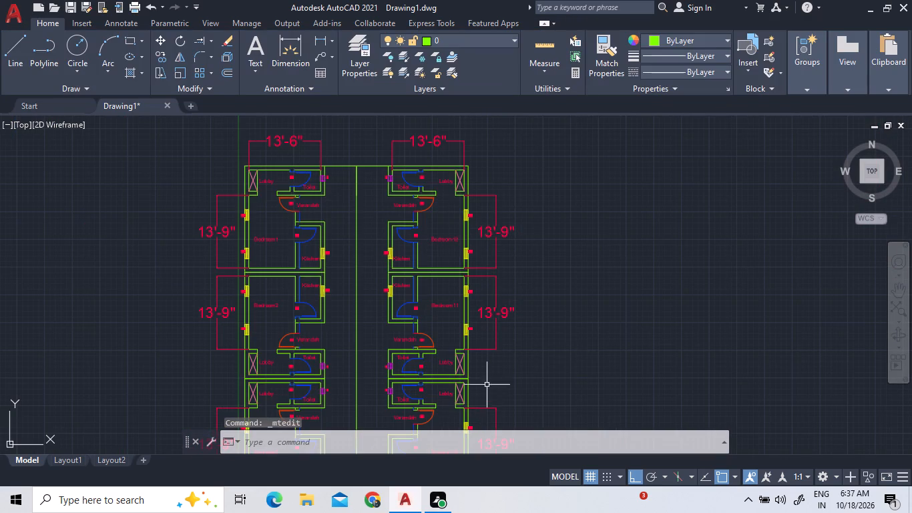
scroll(487, 381, "down", 2)
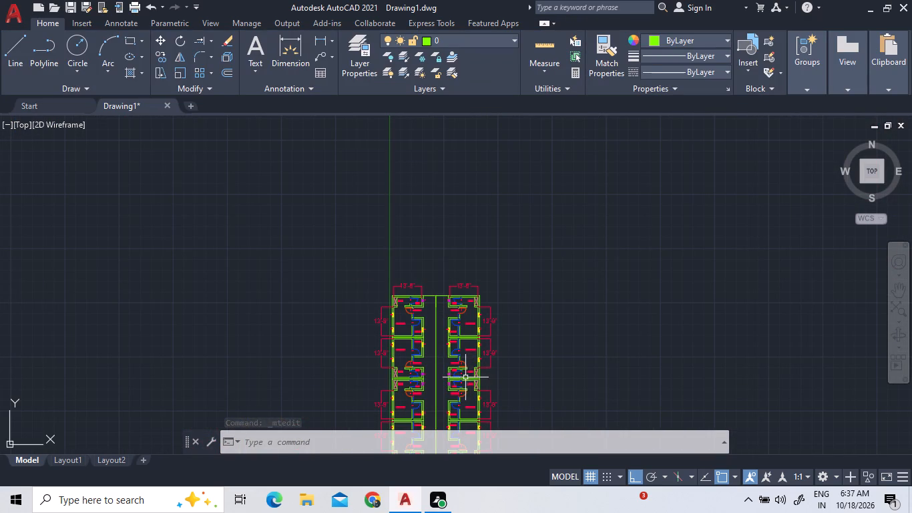
double_click(434, 349)
key("Delete")
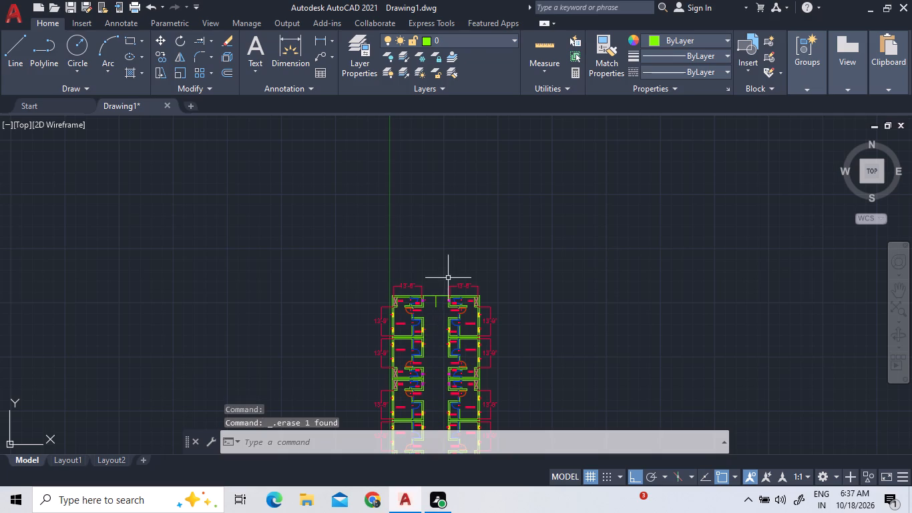
left_click(436, 301)
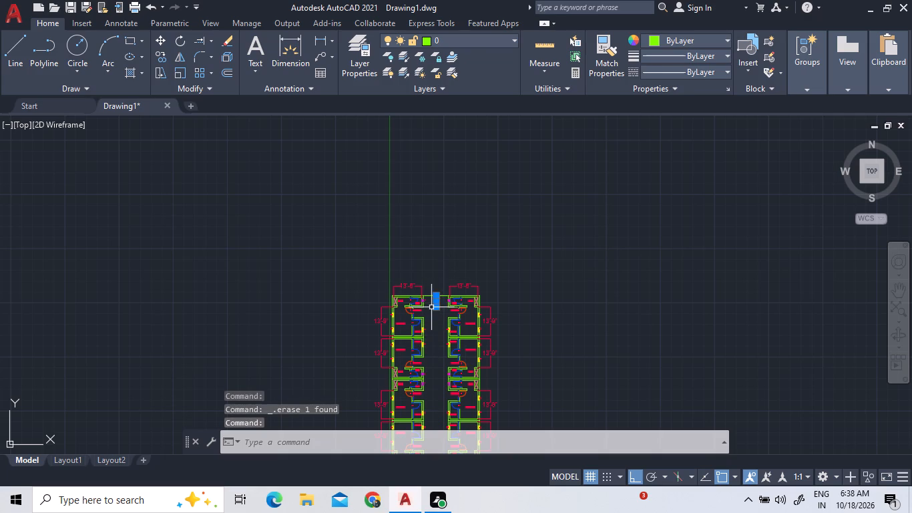
key("Delete")
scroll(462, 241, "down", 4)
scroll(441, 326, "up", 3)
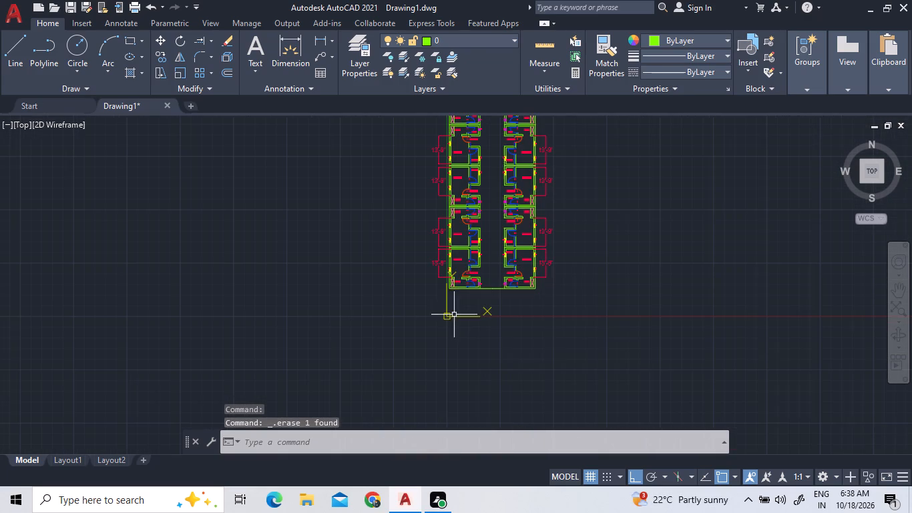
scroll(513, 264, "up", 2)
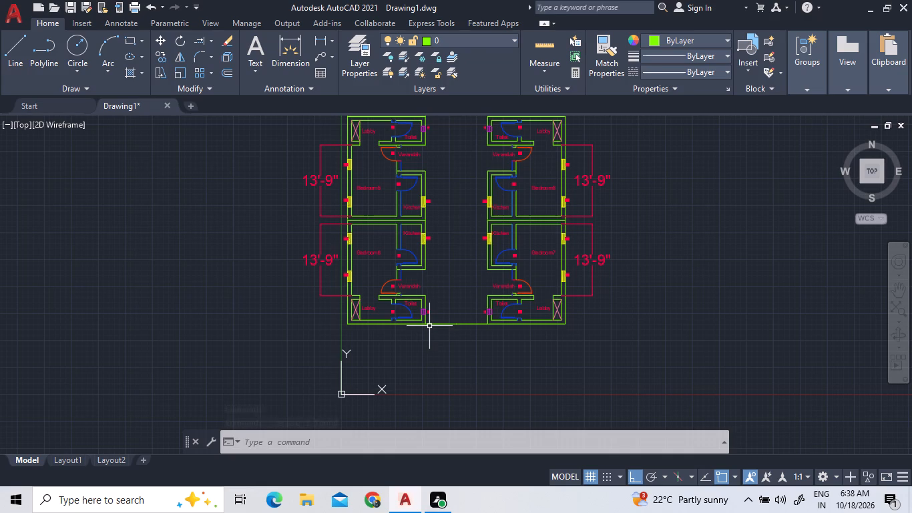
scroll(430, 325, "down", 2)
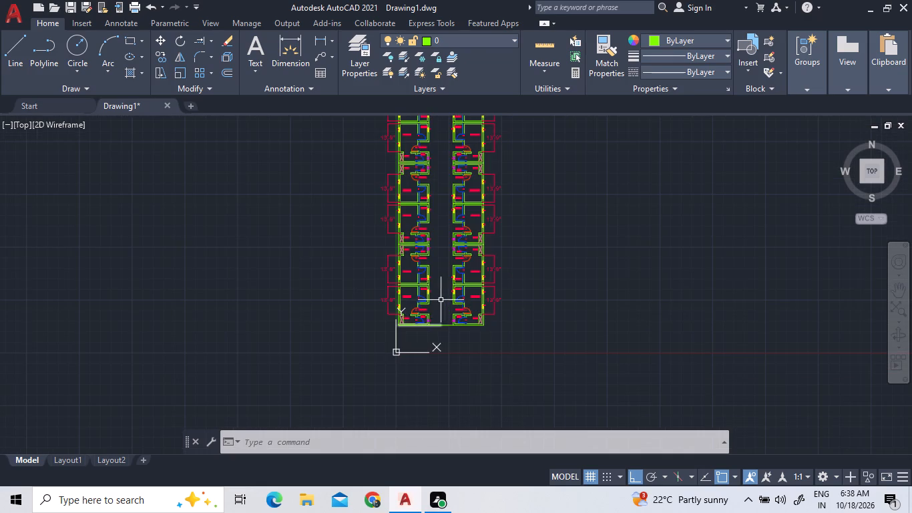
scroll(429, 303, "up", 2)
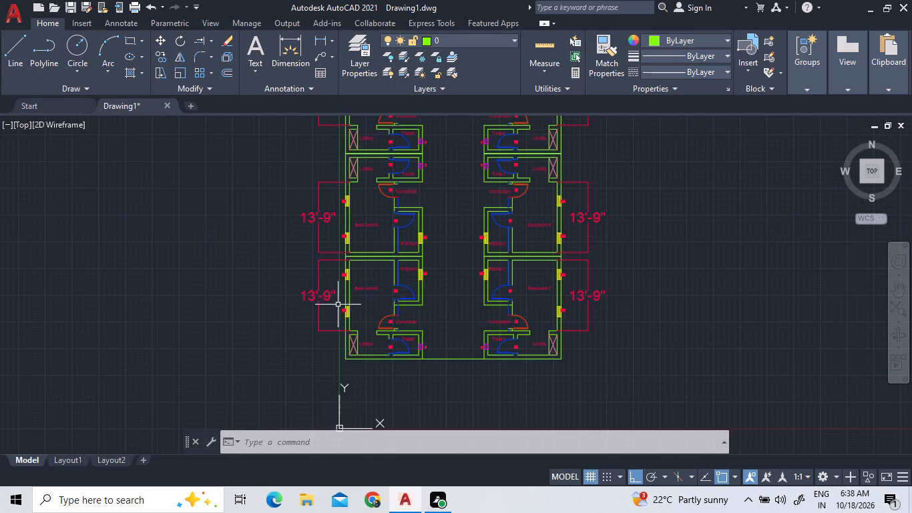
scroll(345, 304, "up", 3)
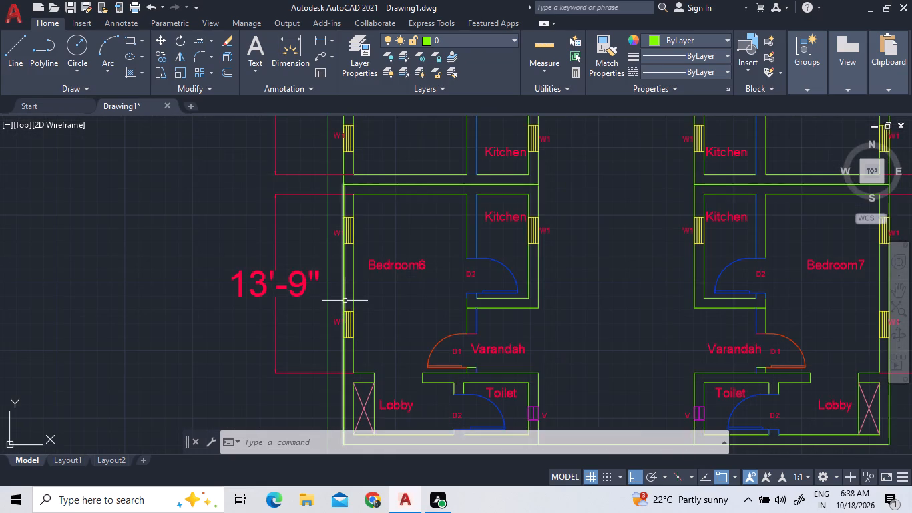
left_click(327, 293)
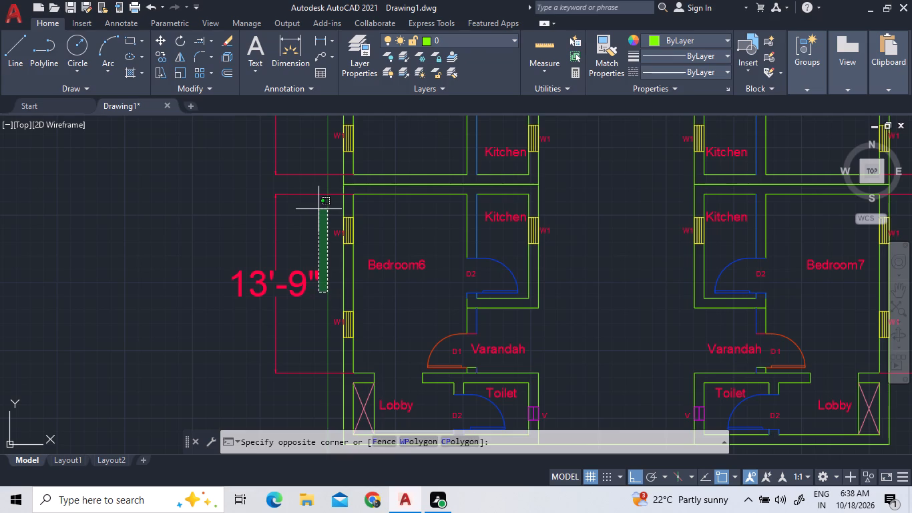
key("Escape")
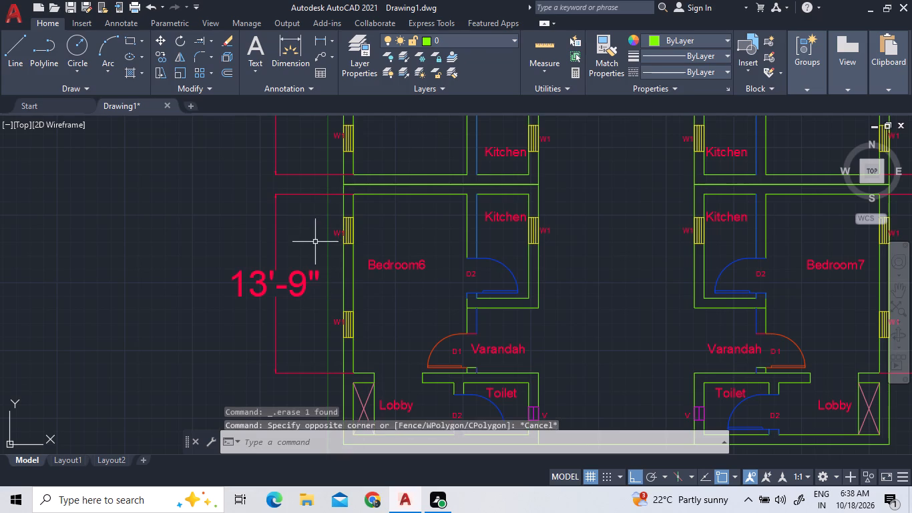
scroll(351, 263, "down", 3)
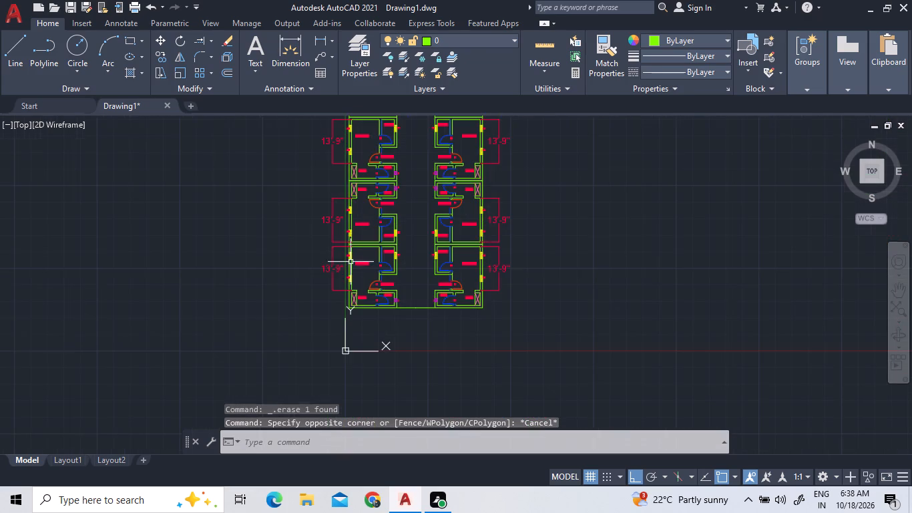
Offset the outer side-wall lines of the Bedroom6 and Bedroom7 units 4' outward, away from the building.
scroll(351, 302, "up", 5)
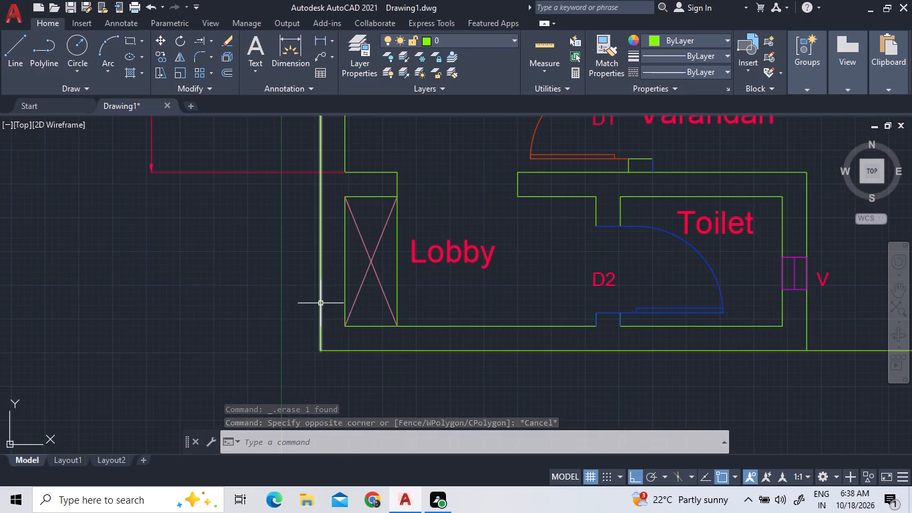
double_click(320, 303)
key("o")
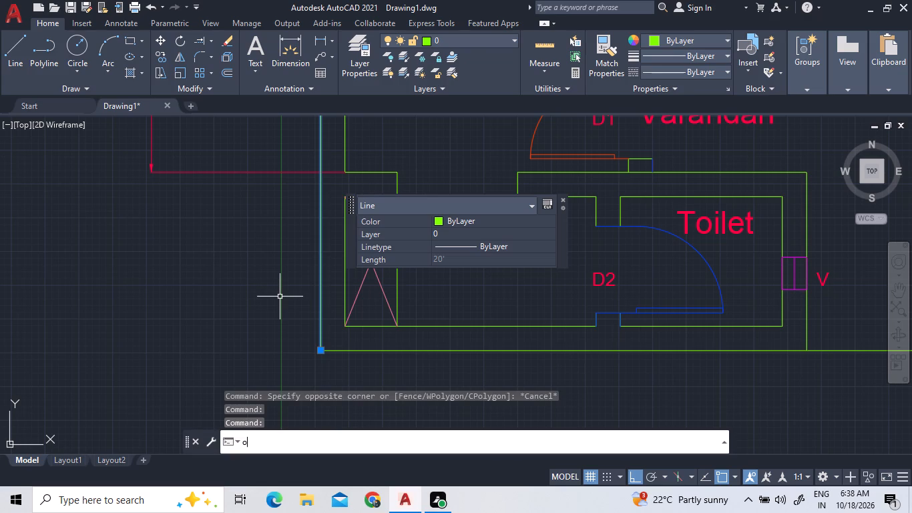
key("Return")
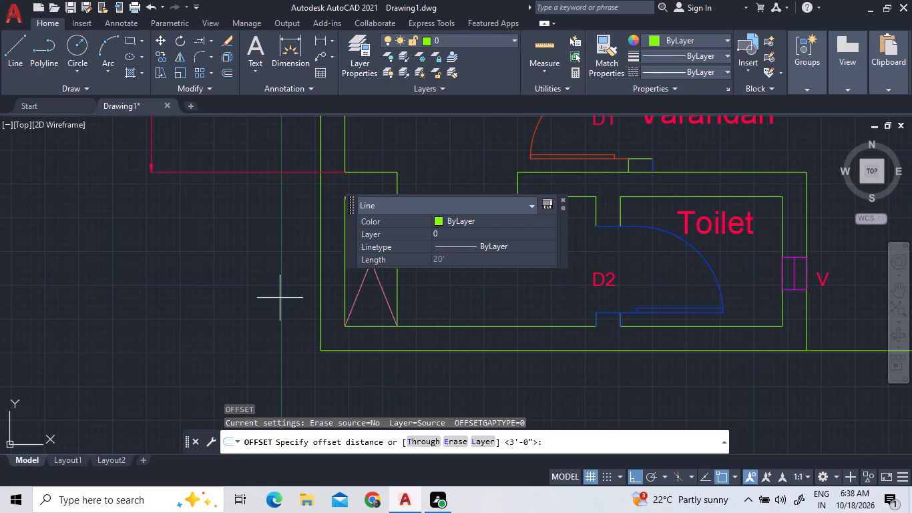
key("4")
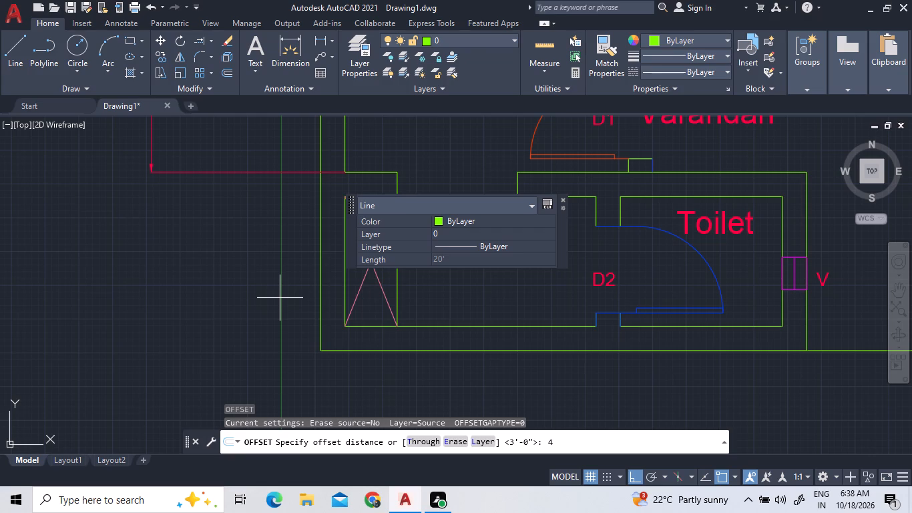
key("apostrophe")
key("Return")
left_click(279, 289)
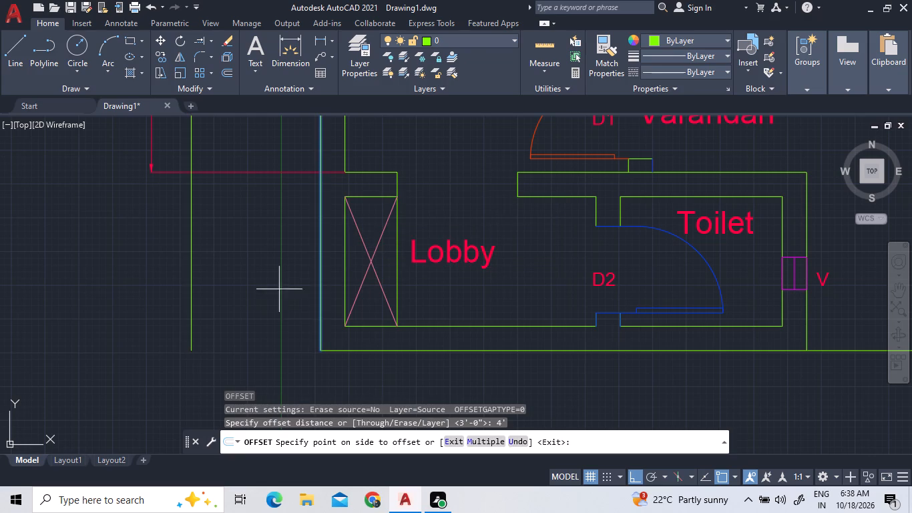
scroll(278, 291, "down", 5)
scroll(515, 287, "up", 4)
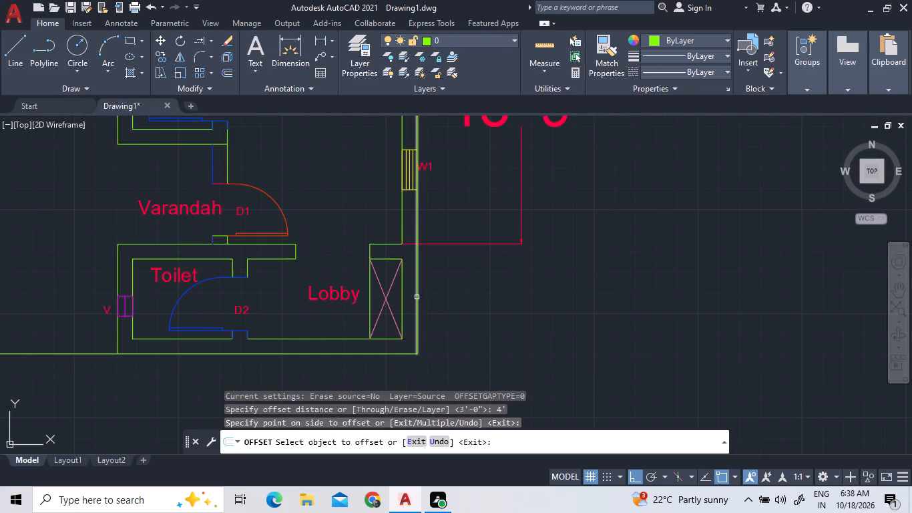
left_click(417, 297)
left_click(630, 334)
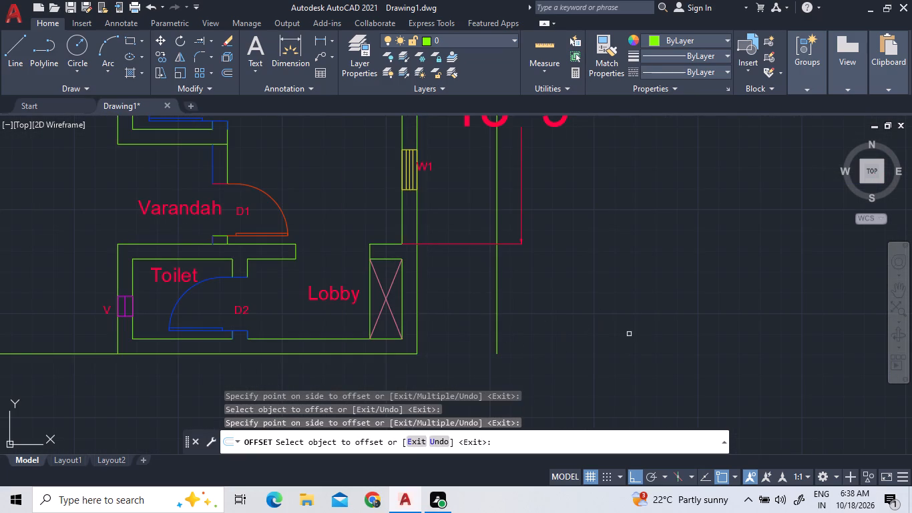
Offset both halves of the end-wall line beyond the Bedroom1 and Bedroom12 units 4' outward.
scroll(628, 334, "down", 7)
scroll(605, 181, "up", 3)
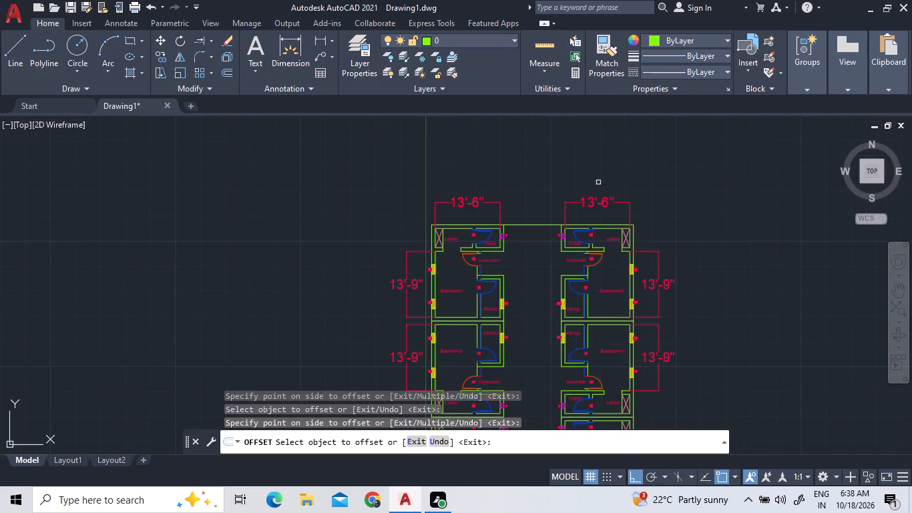
left_click(525, 224)
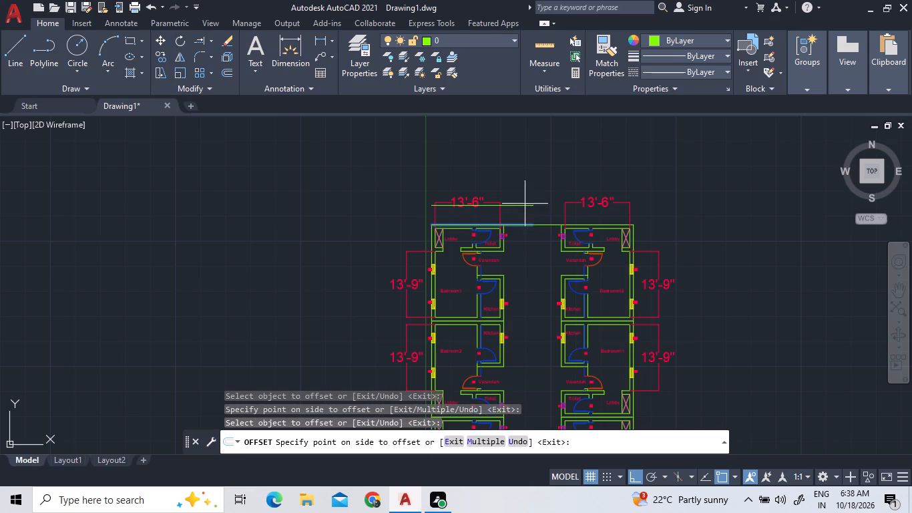
double_click(529, 186)
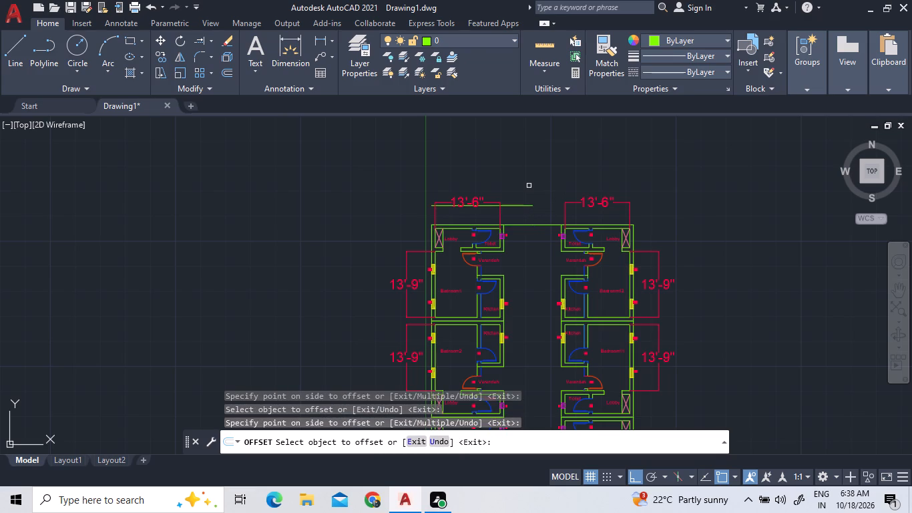
scroll(523, 220, "up", 2)
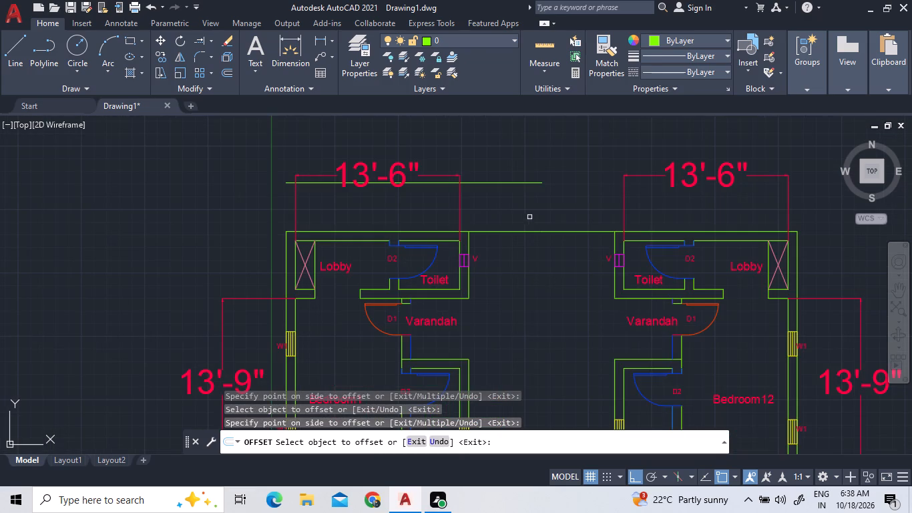
double_click(721, 231)
double_click(720, 212)
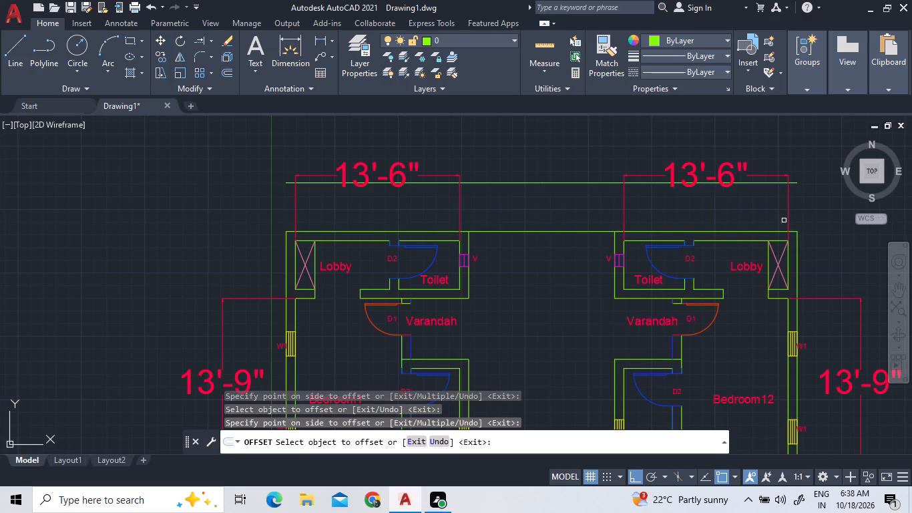
Offset the outer side-wall lines of the Bedroom12 and Bedroom1 units 4' outward.
triple_click(797, 248)
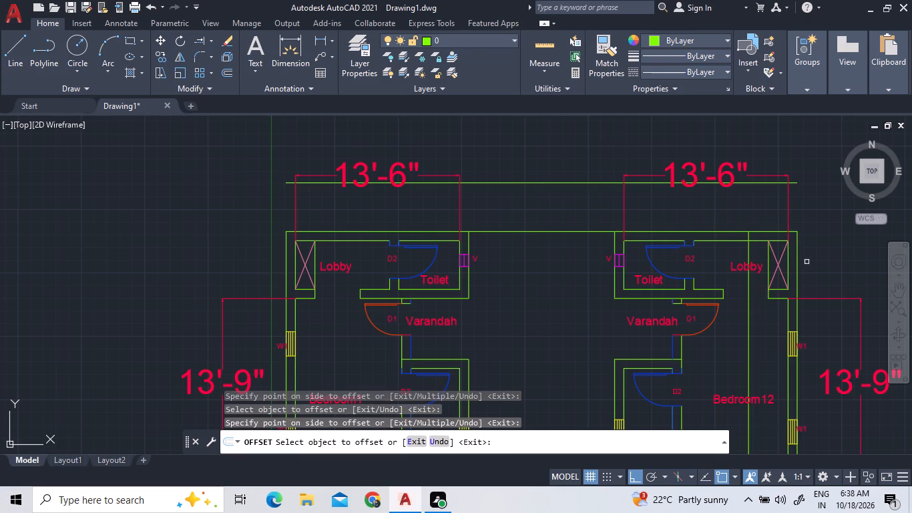
triple_click(797, 264)
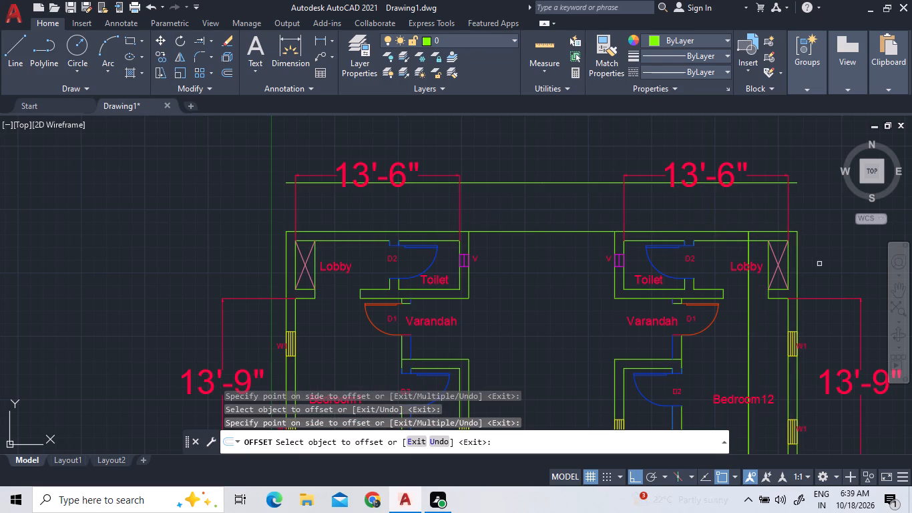
scroll(814, 257, "down", 3)
left_click(808, 261)
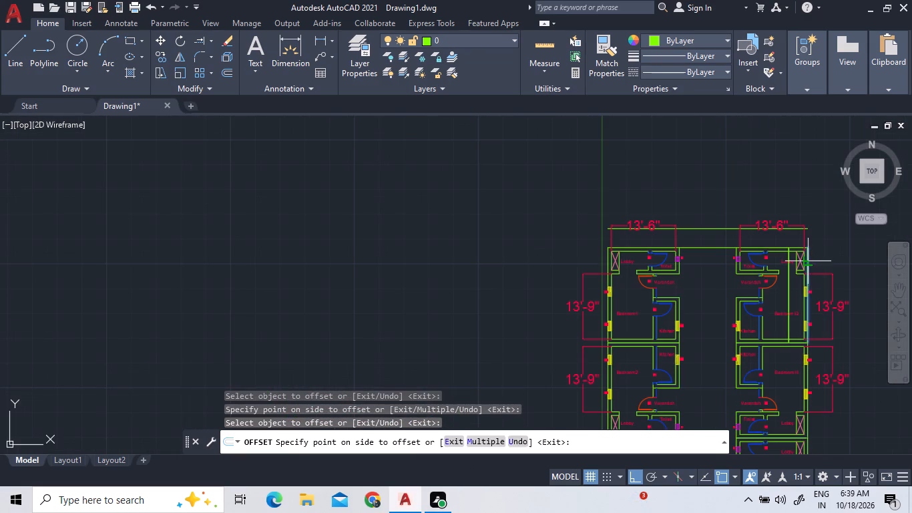
triple_click(829, 261)
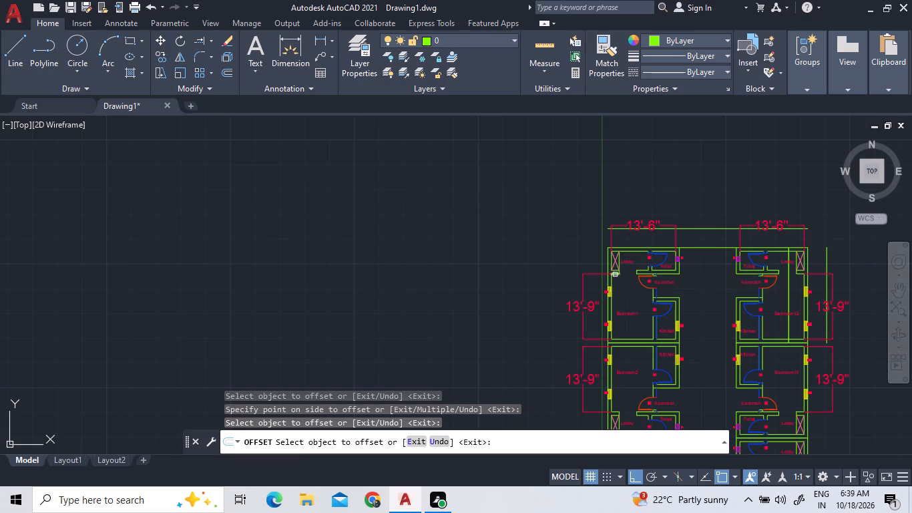
scroll(615, 274, "up", 2)
double_click(592, 290)
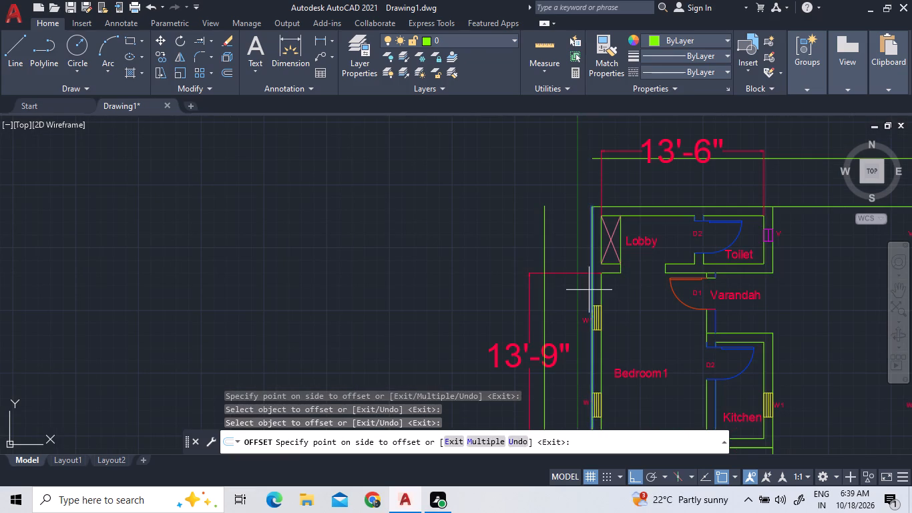
double_click(560, 290)
scroll(552, 277, "down", 2)
scroll(582, 230, "down", 1)
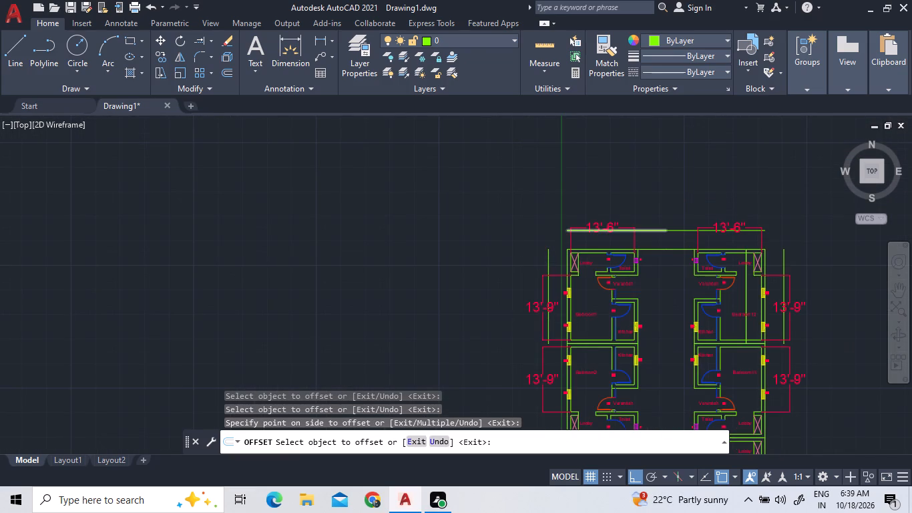
Erase the stray offset line running through the Bedroom12 unit.
key("Escape")
scroll(710, 275, "up", 2)
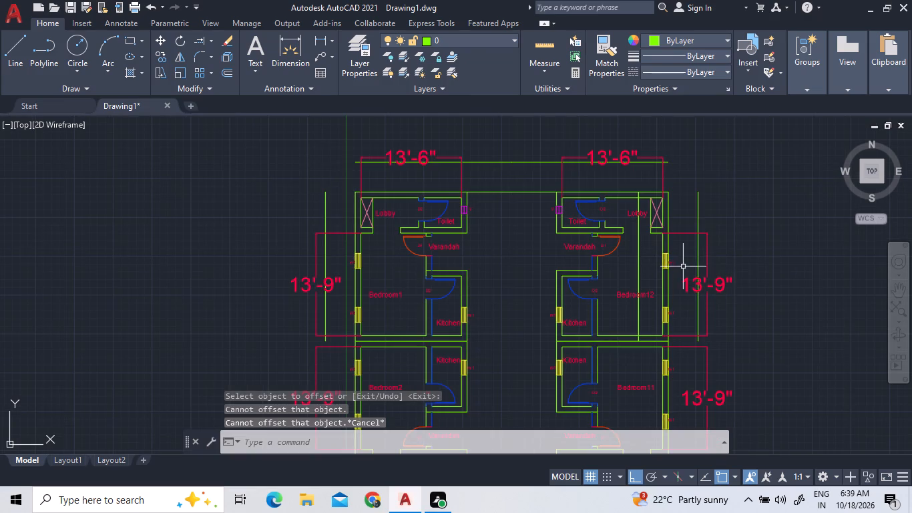
left_click(638, 256)
key("Delete")
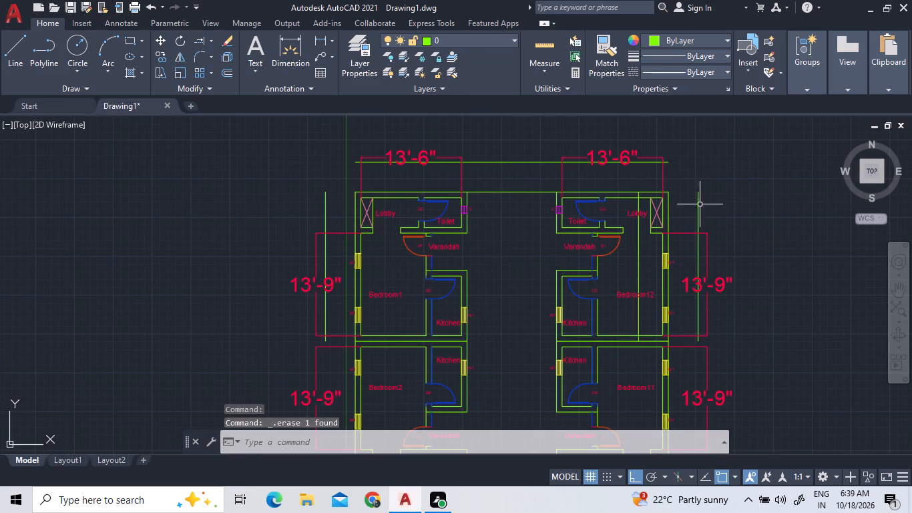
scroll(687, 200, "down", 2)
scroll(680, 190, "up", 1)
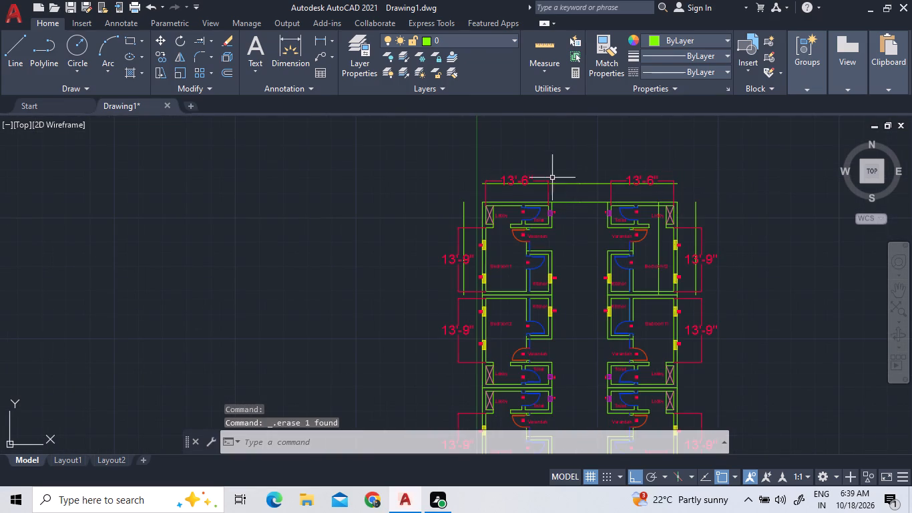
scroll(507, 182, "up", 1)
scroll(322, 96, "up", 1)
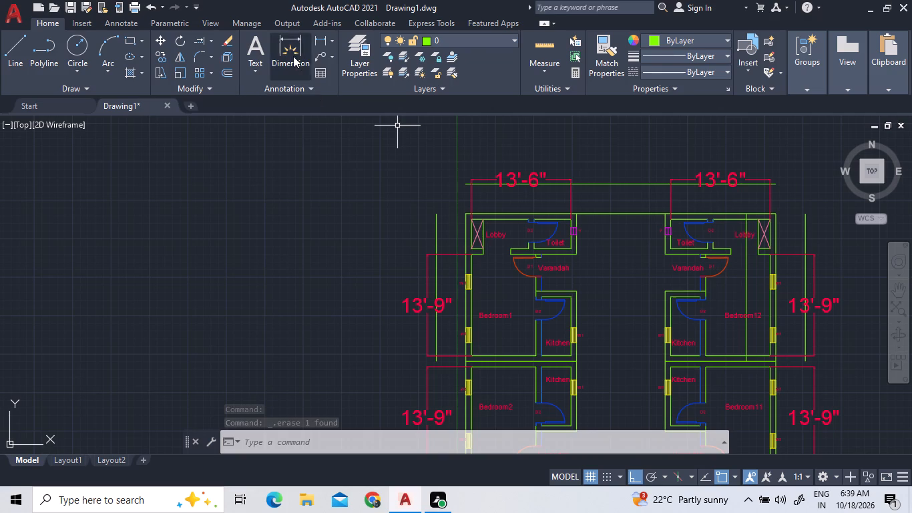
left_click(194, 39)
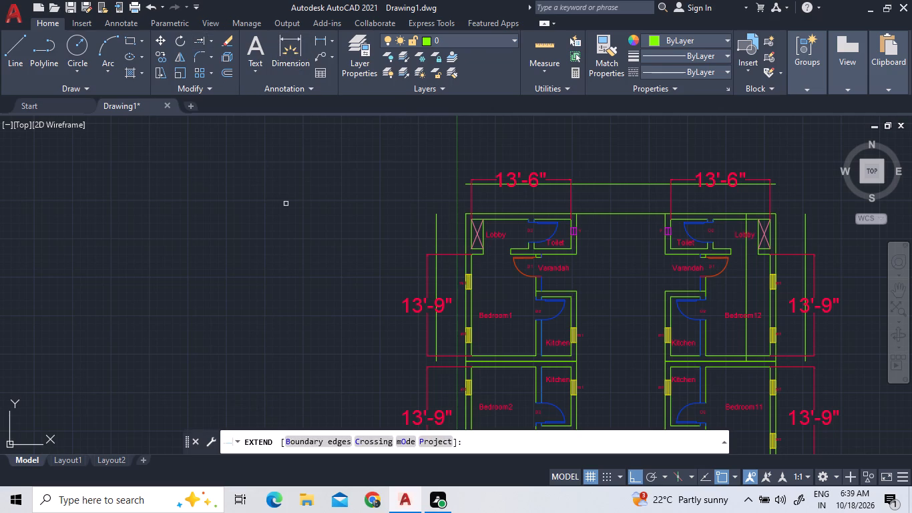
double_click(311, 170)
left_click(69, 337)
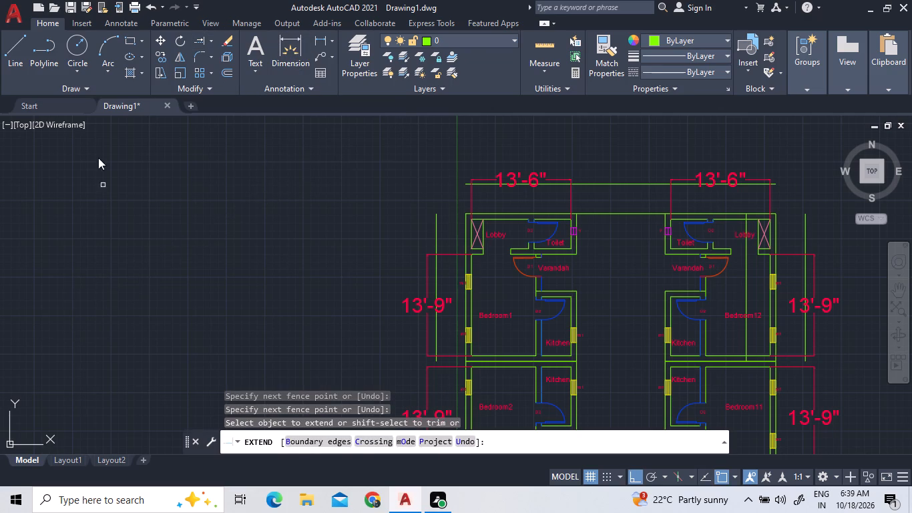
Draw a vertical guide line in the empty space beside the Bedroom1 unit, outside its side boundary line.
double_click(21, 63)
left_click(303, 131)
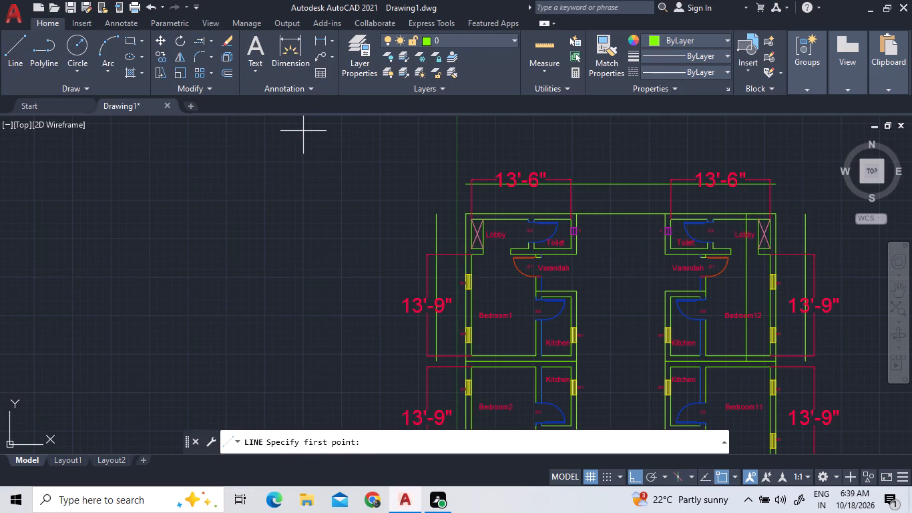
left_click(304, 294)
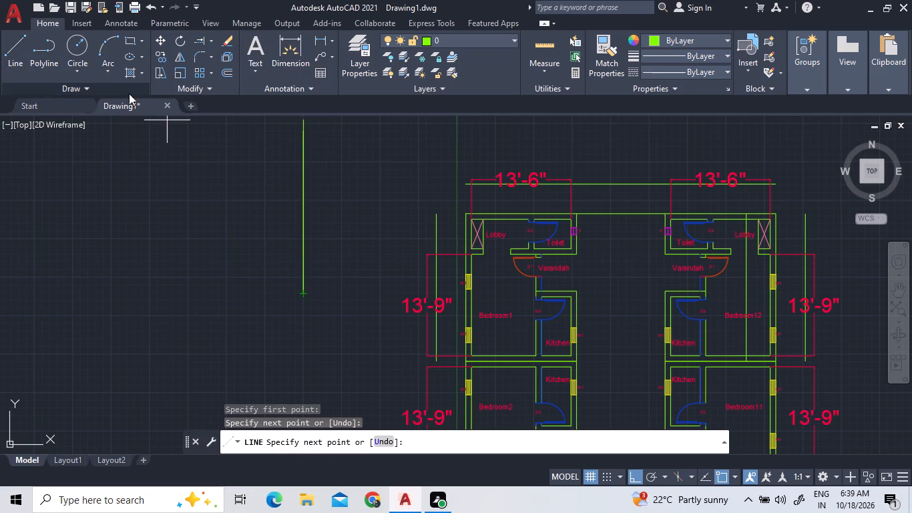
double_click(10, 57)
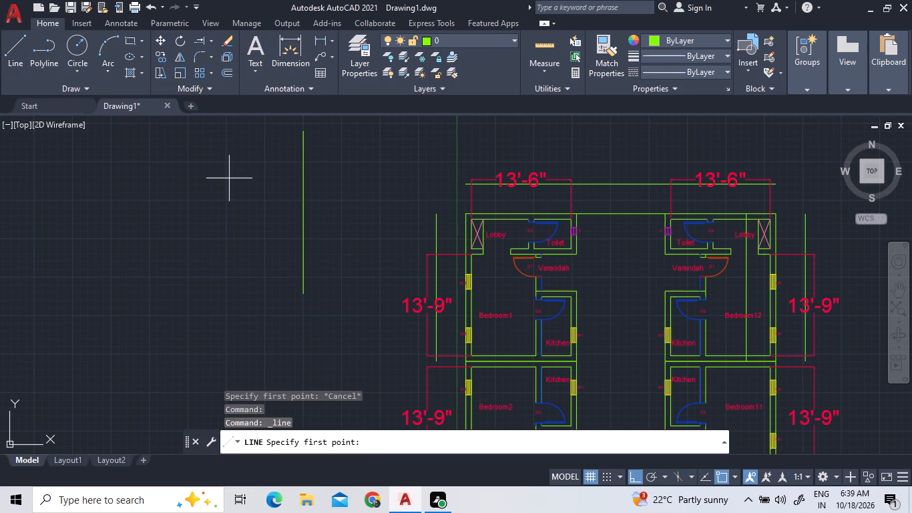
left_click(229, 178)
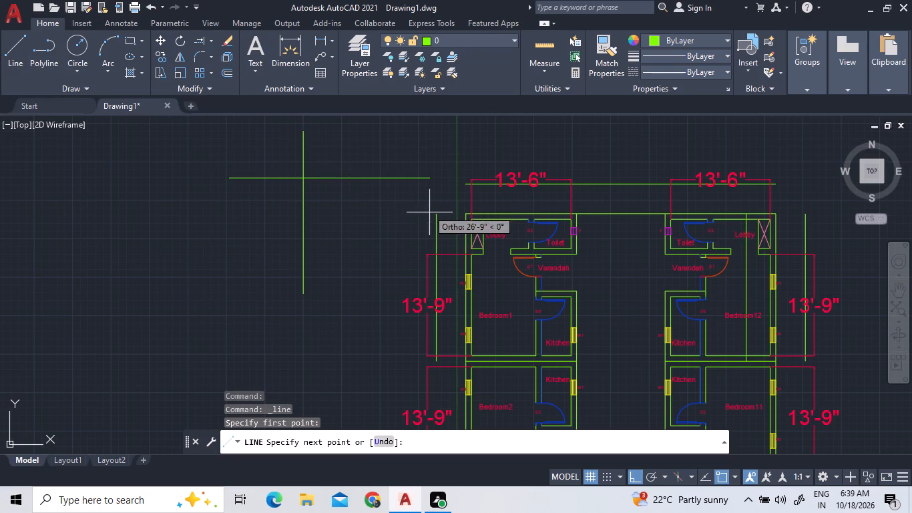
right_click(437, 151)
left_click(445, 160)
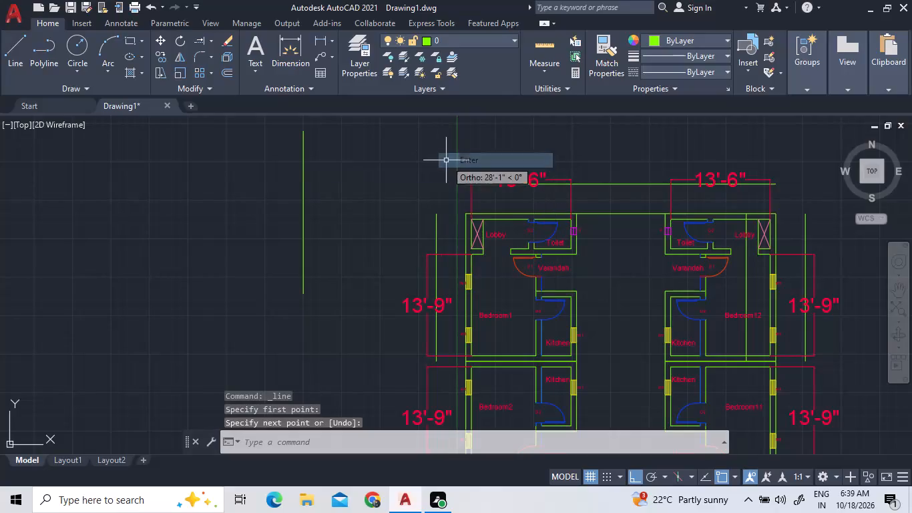
Draw a temporary horizontal guide line beyond the end boundary line, spanning across the Bedroom1 side boundary line.
left_click(23, 57)
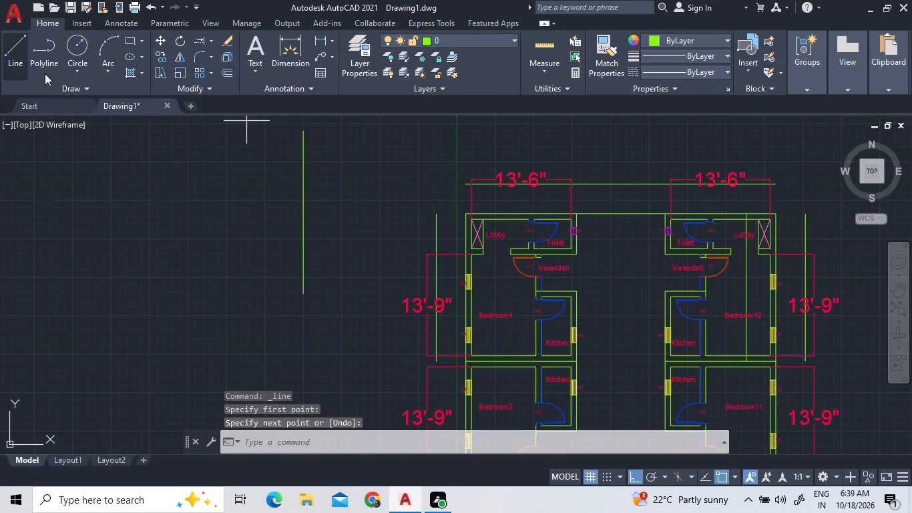
left_click(320, 147)
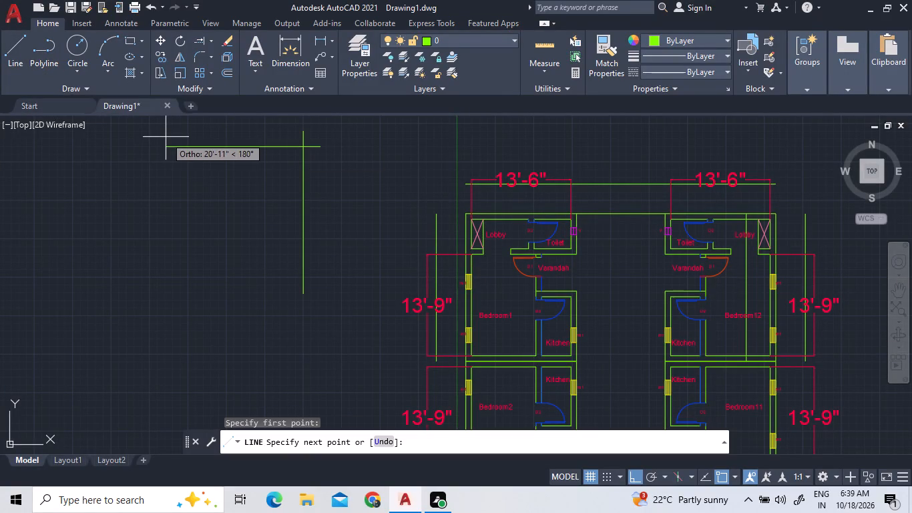
left_click(532, 136)
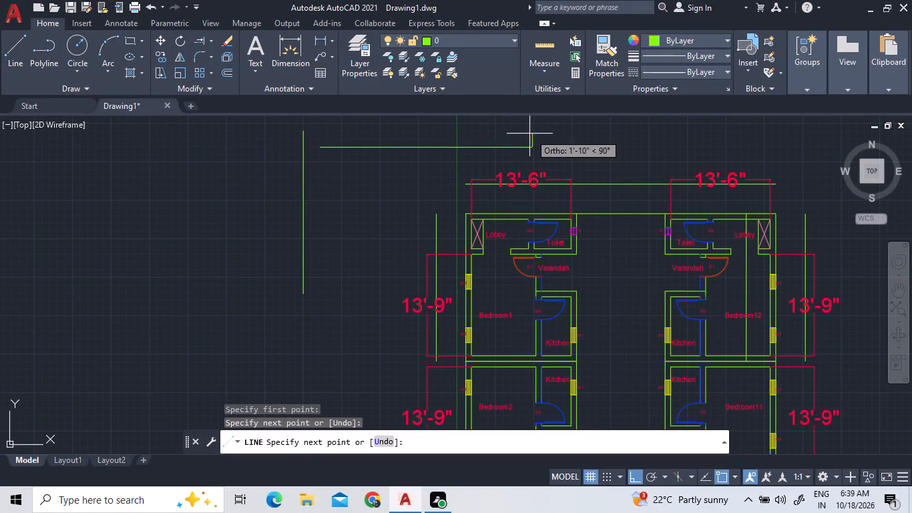
Extend the Bedroom1 side boundary line to the horizontal guide line and the end boundary line to that side line.
left_click(192, 36)
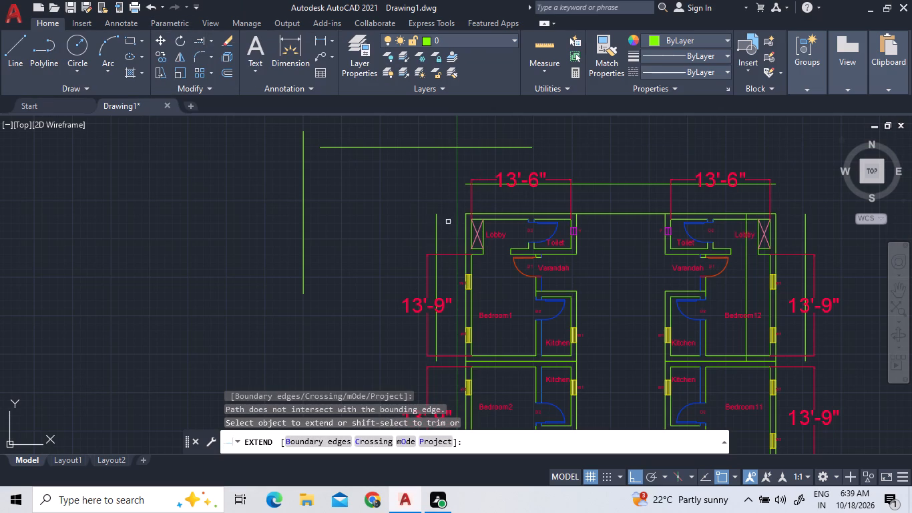
left_click(436, 237)
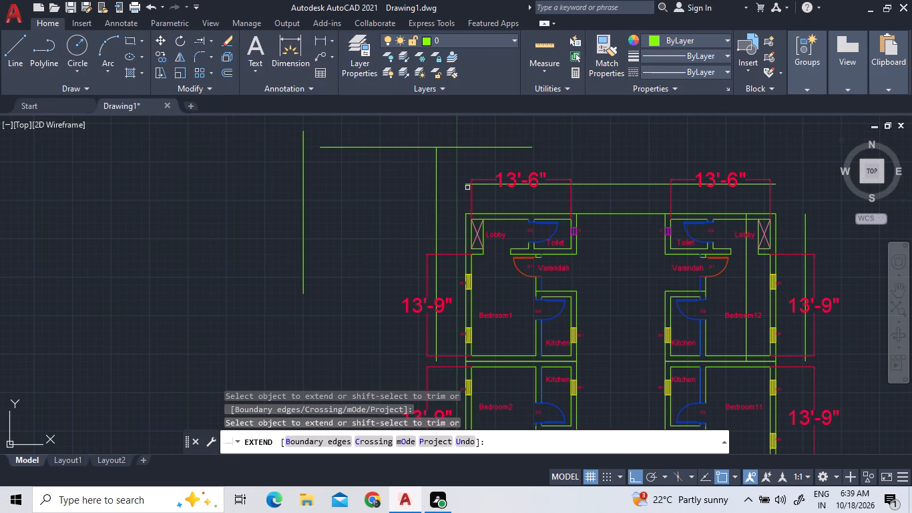
left_click(469, 184)
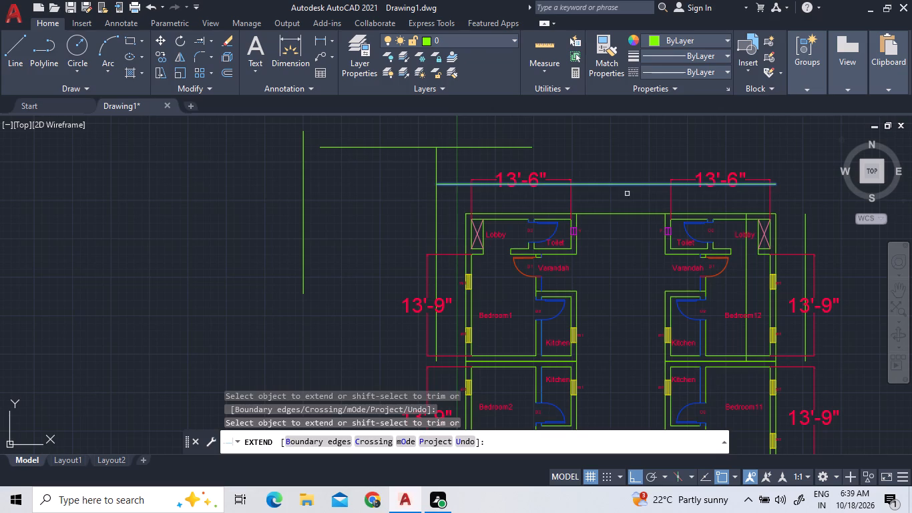
scroll(497, 279, "down", 1)
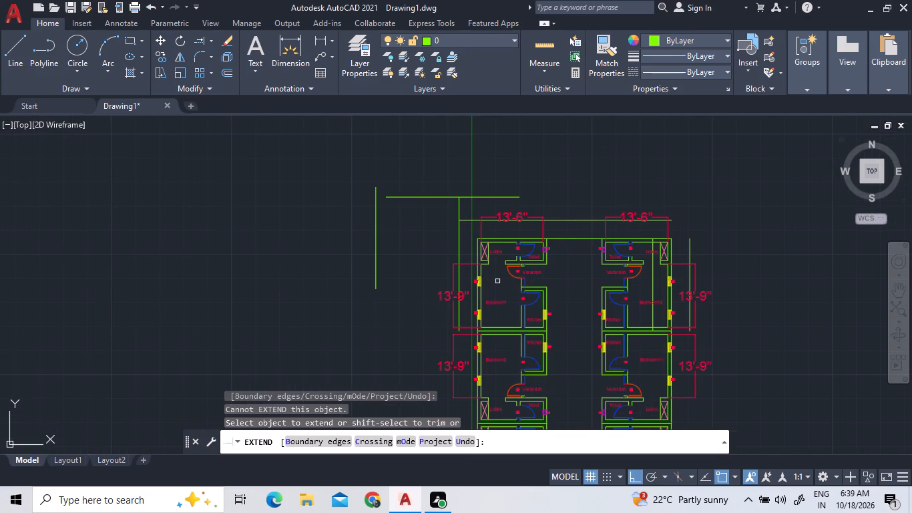
key("Escape")
Erase the horizontal and vertical guide lines near the Bedroom1 corner.
left_click(437, 195)
double_click(376, 217)
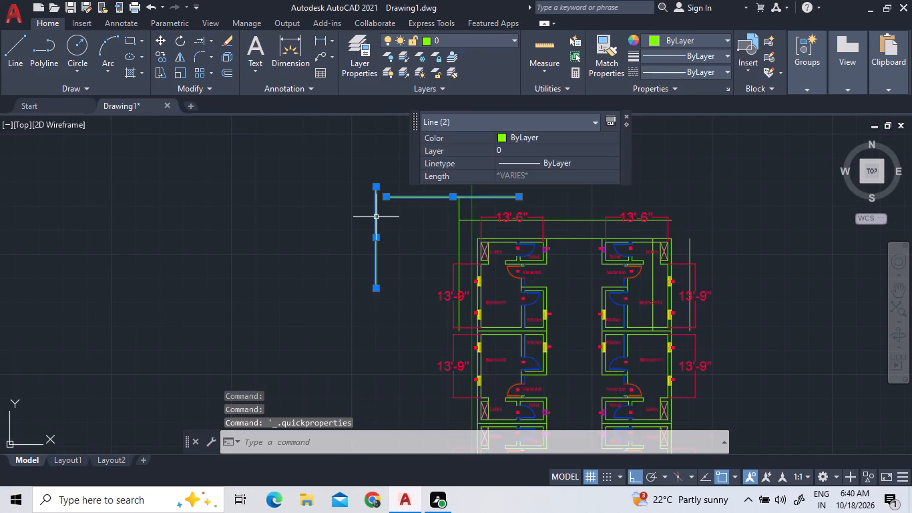
key("Delete")
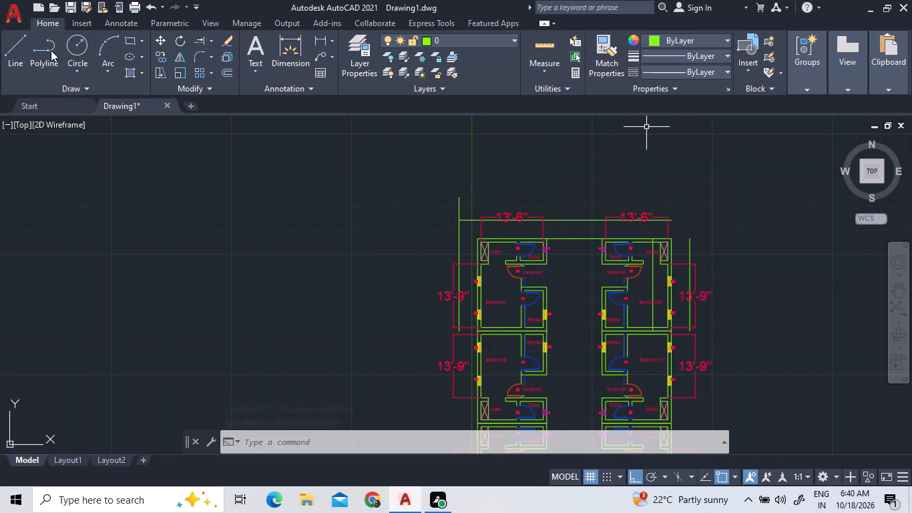
Draw temporary guide lines outside the Bedroom12 corner: a horizontal one about 11'-10" long and a vertical one from its outer end.
double_click(18, 48)
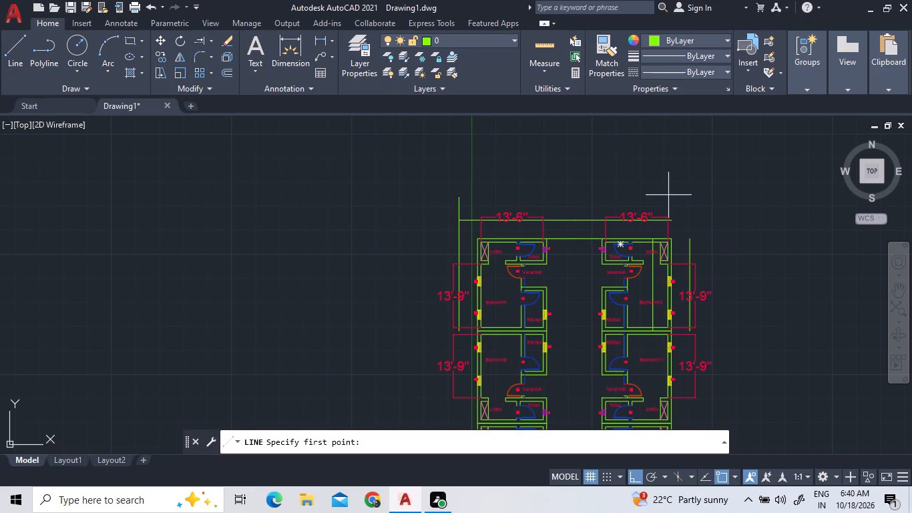
double_click(670, 192)
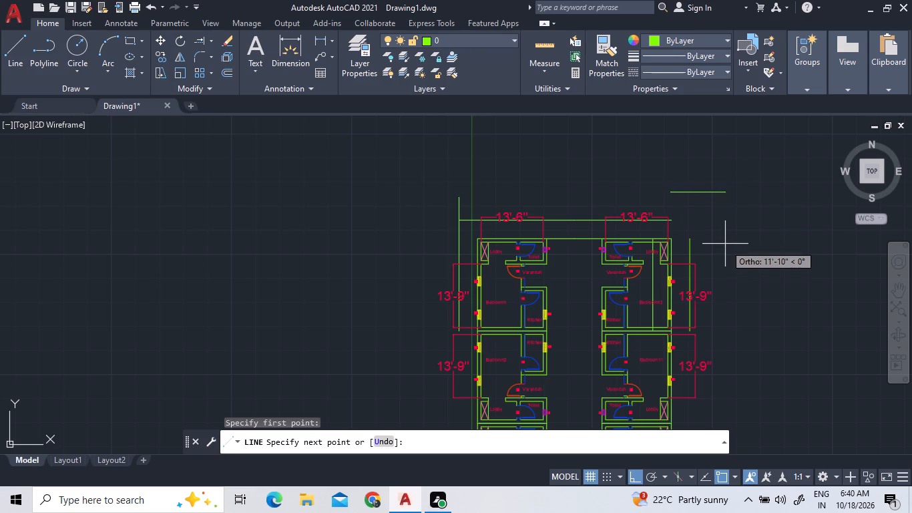
double_click(725, 188)
double_click(720, 262)
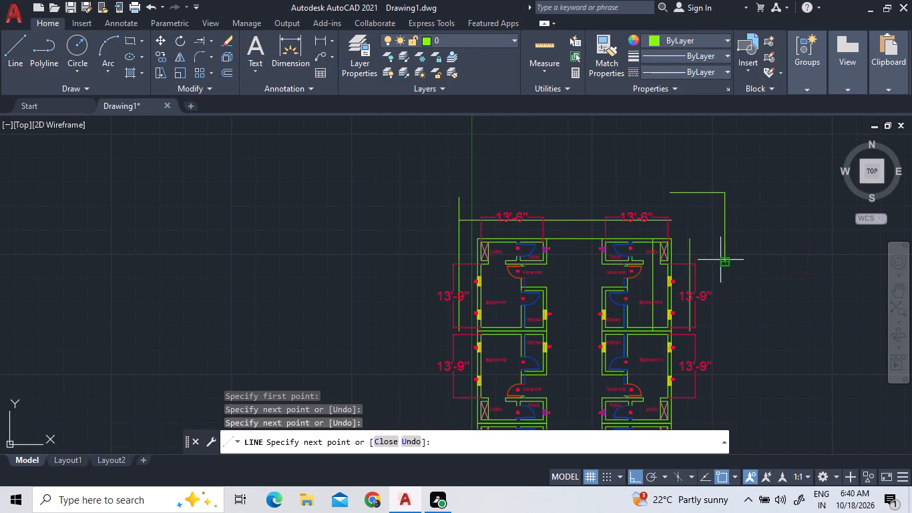
Extend the end boundary line to the vertical guide line and the Bedroom12 side boundary line to the end boundary line.
left_click(198, 45)
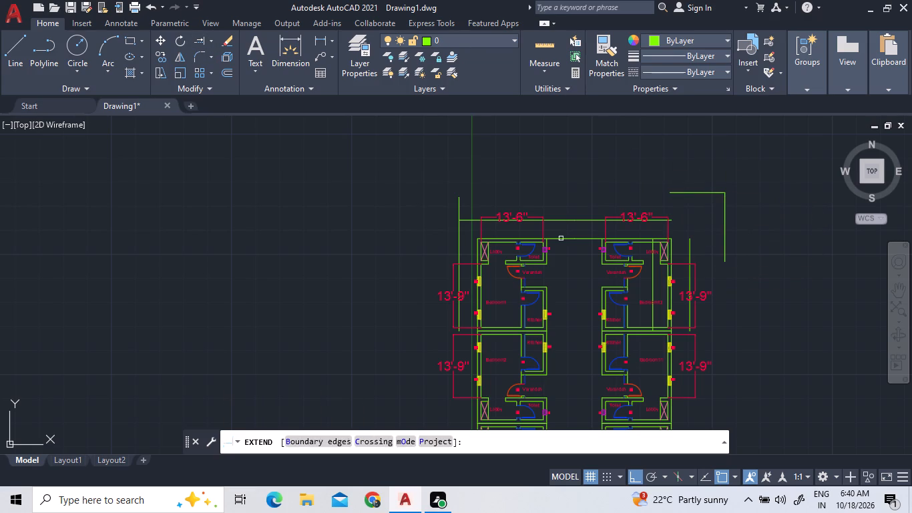
left_click(670, 220)
double_click(691, 246)
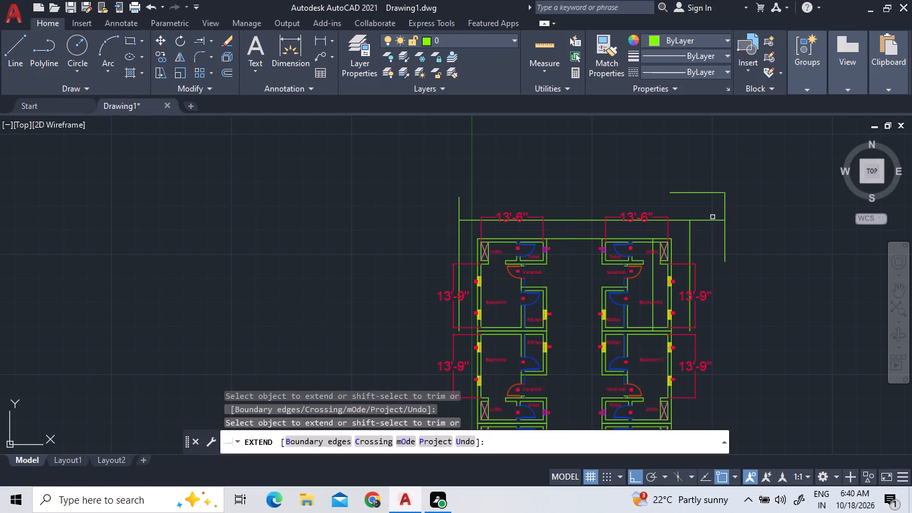
scroll(714, 215, "down", 2)
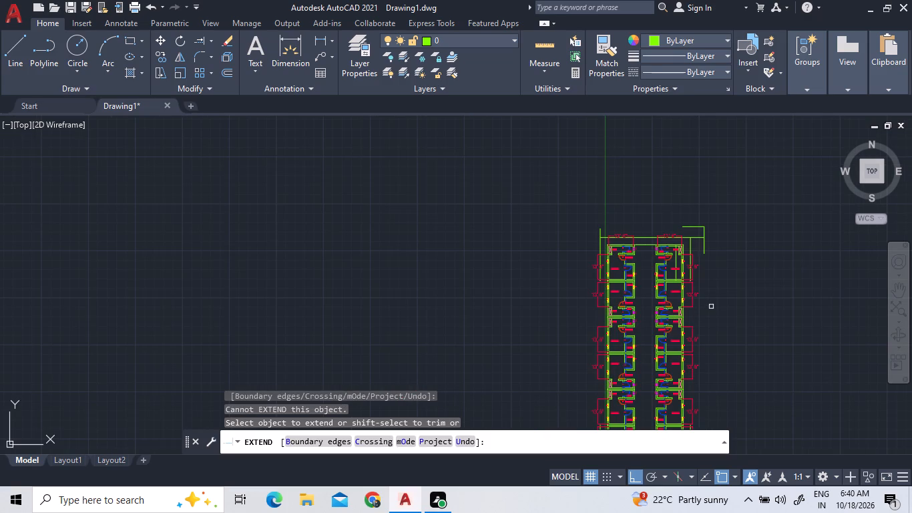
key("Escape")
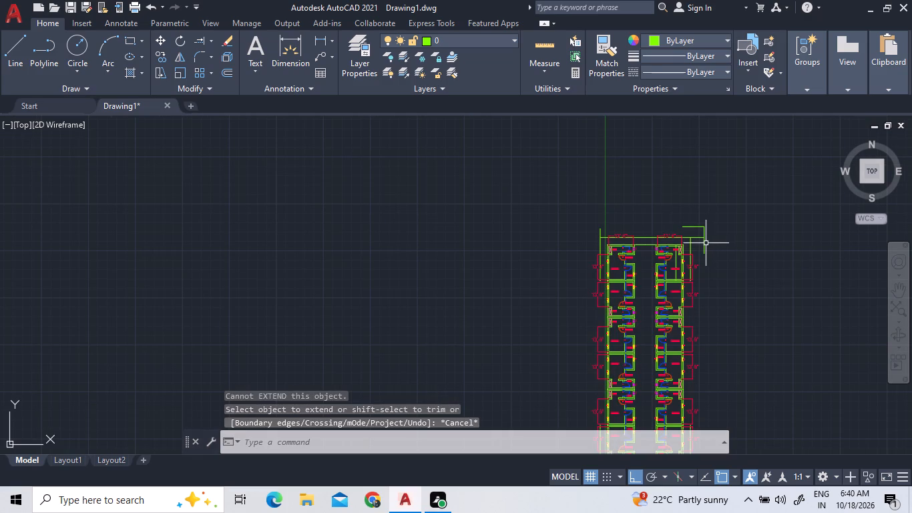
Erase the two temporary guide lines outside the Bedroom12 corner.
left_click(703, 243)
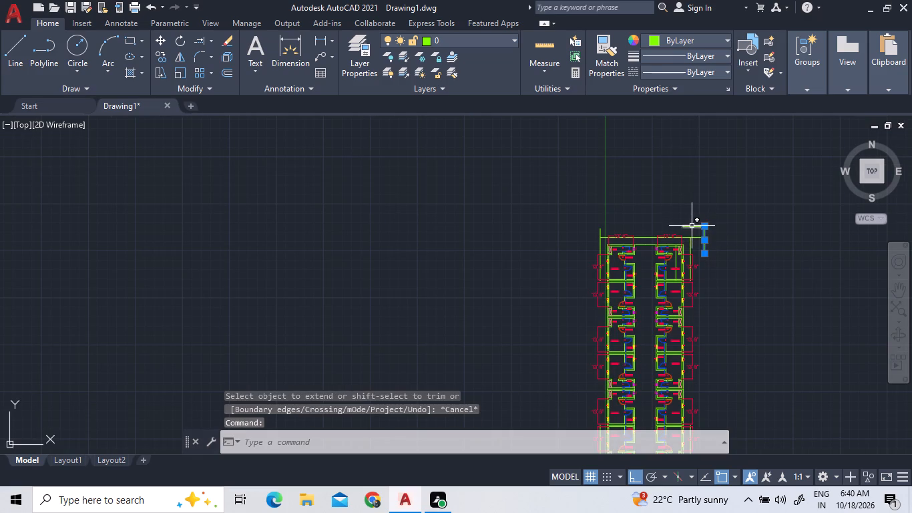
left_click(693, 228)
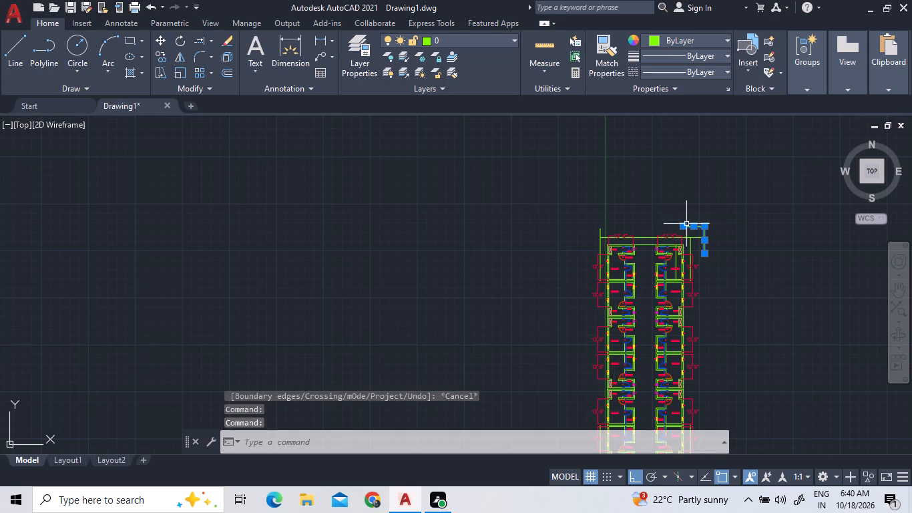
key("Delete")
key("Delete")
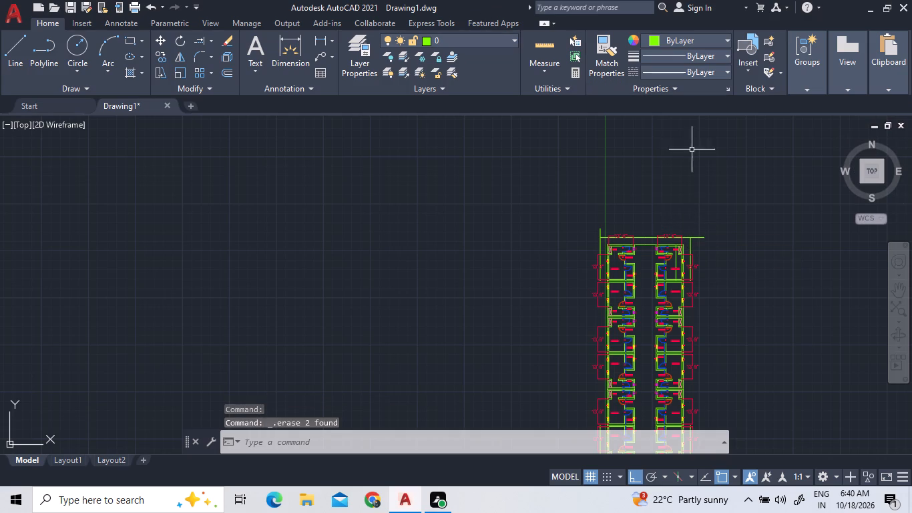
Trim the boundary line overshoots beyond the outer corners at Bedroom1 and Bedroom12.
scroll(699, 244, "up", 2)
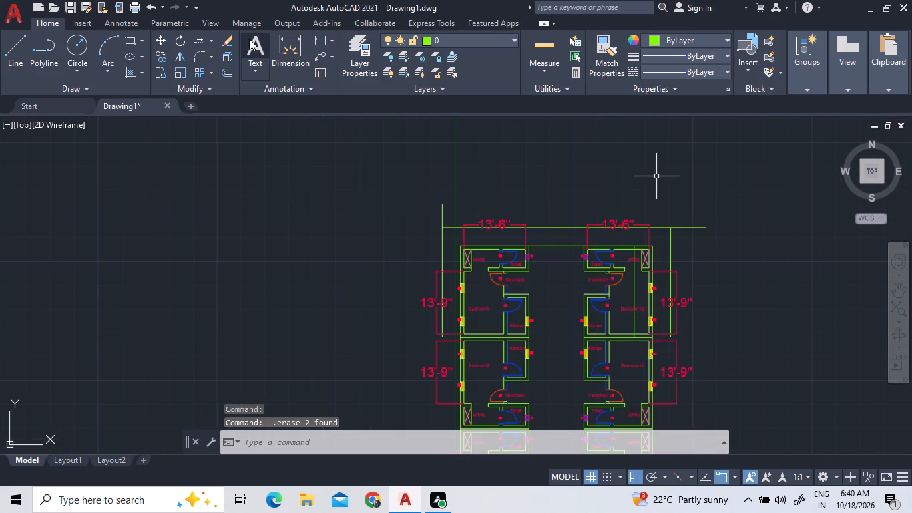
left_click(210, 38)
left_click(214, 63)
double_click(441, 219)
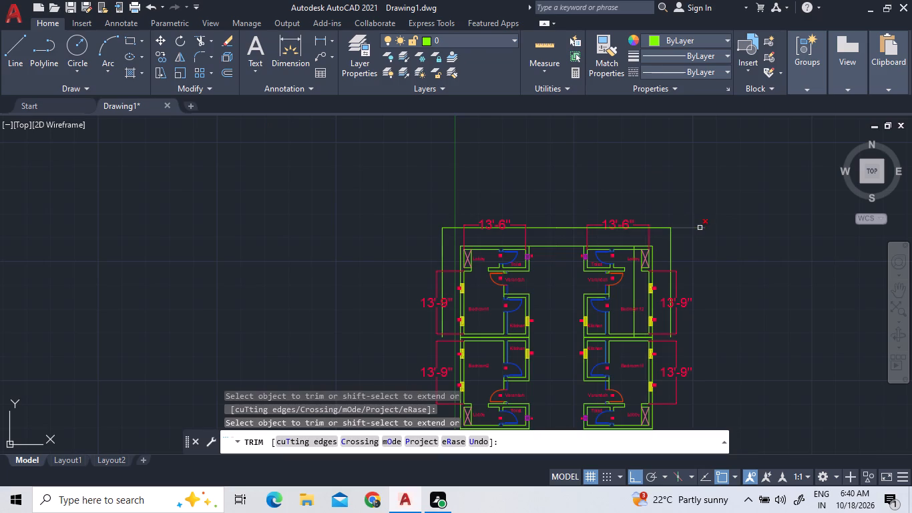
left_click(699, 228)
scroll(682, 210, "up", 1)
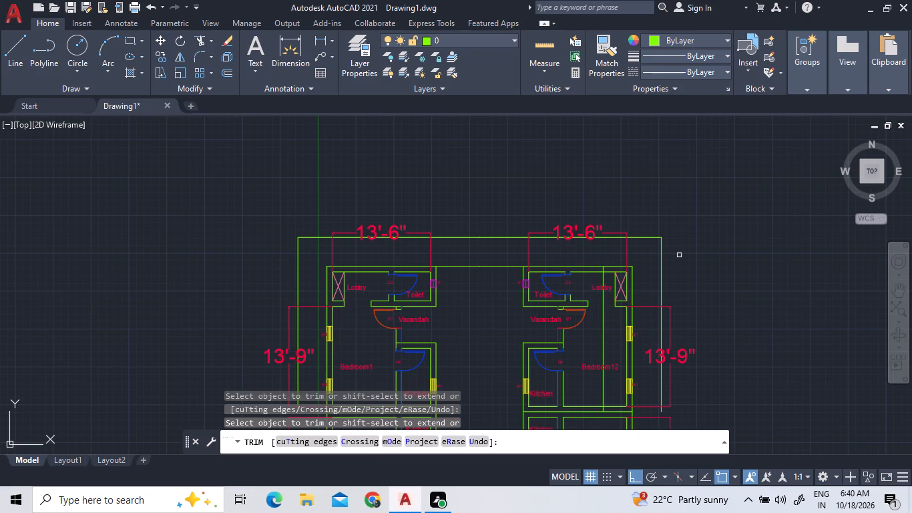
Extend the end wall line below Bedroom6 and Bedroom7 both ways to meet the two side boundary lines.
scroll(702, 232, "down", 3)
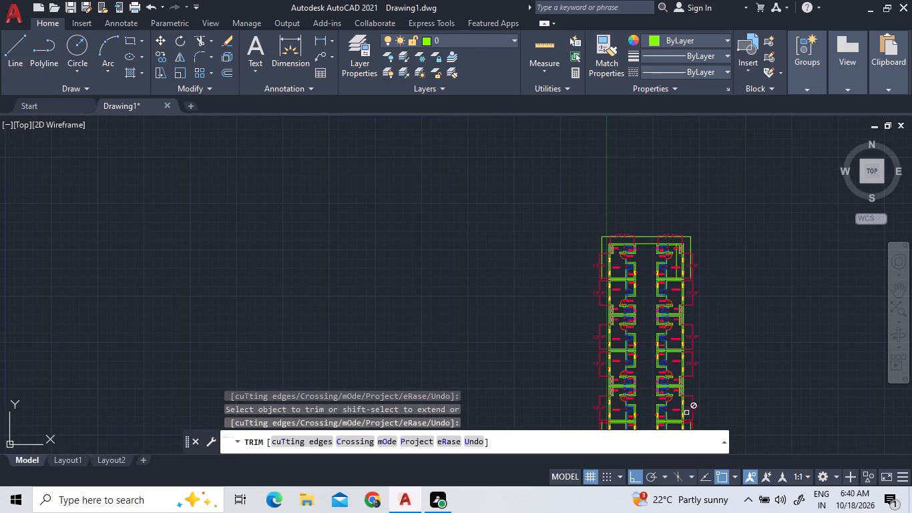
scroll(680, 355, "down", 2)
scroll(670, 434, "up", 2)
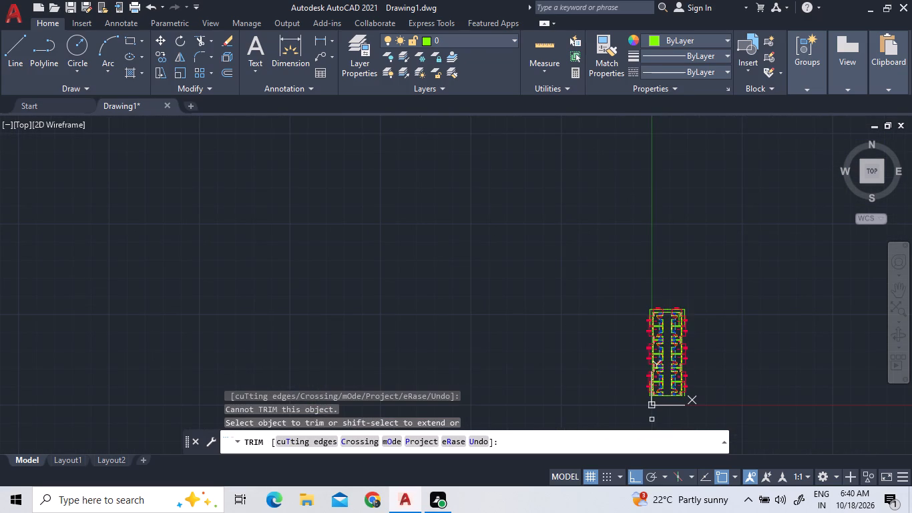
scroll(677, 395, "up", 3)
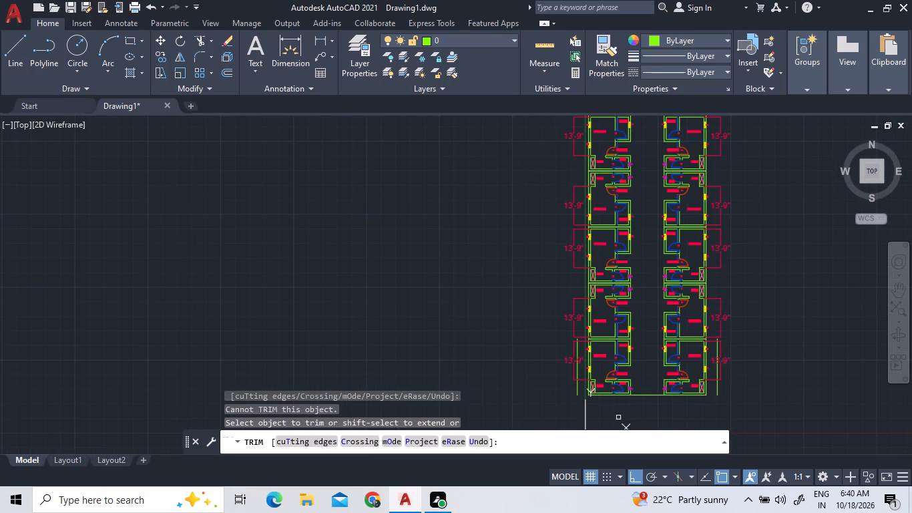
scroll(606, 420, "up", 2)
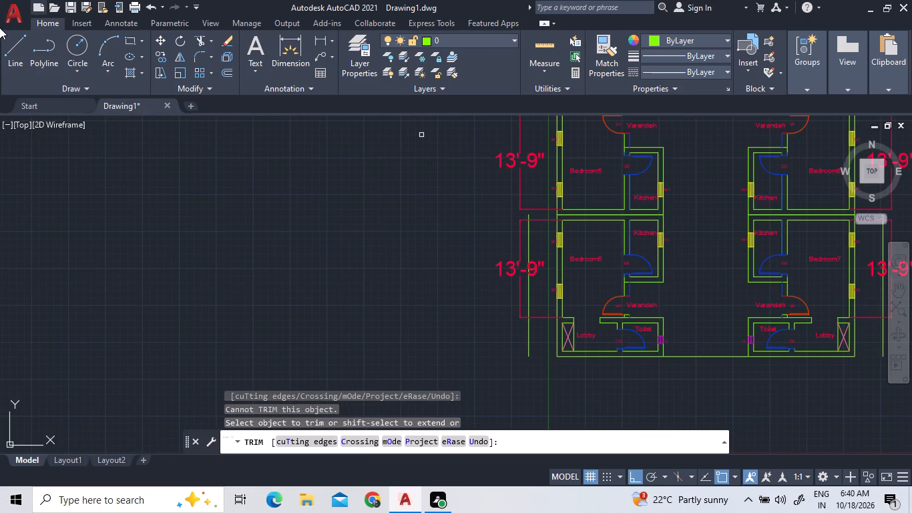
double_click(17, 59)
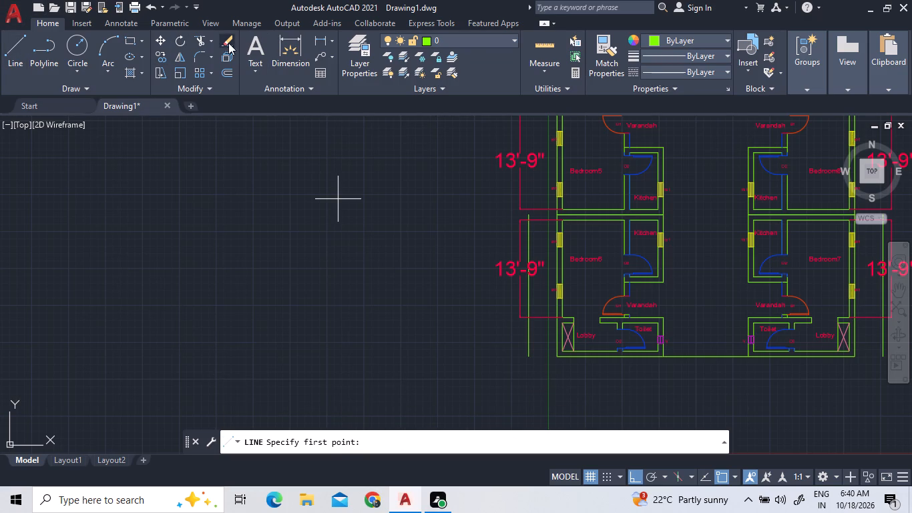
double_click(208, 41)
triple_click(212, 41)
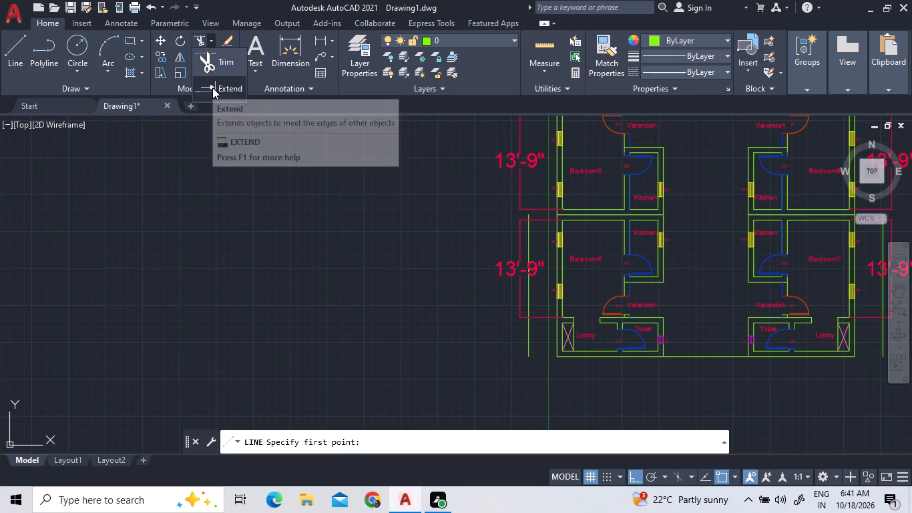
left_click(212, 88)
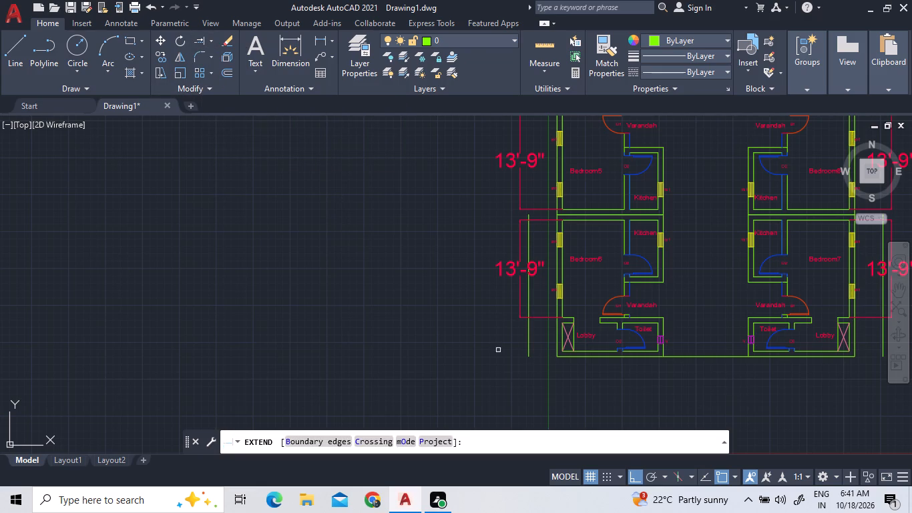
left_click(572, 356)
scroll(574, 373, "down", 1)
scroll(736, 389, "up", 2)
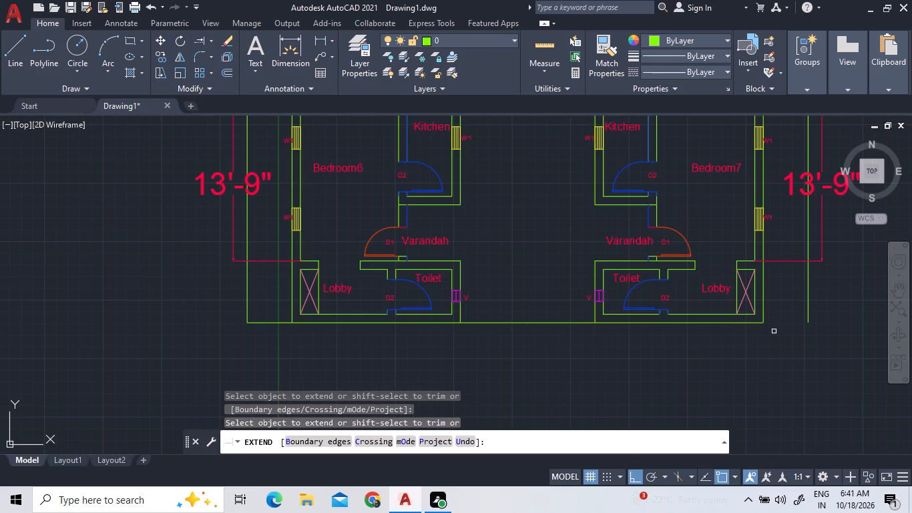
left_click(754, 325)
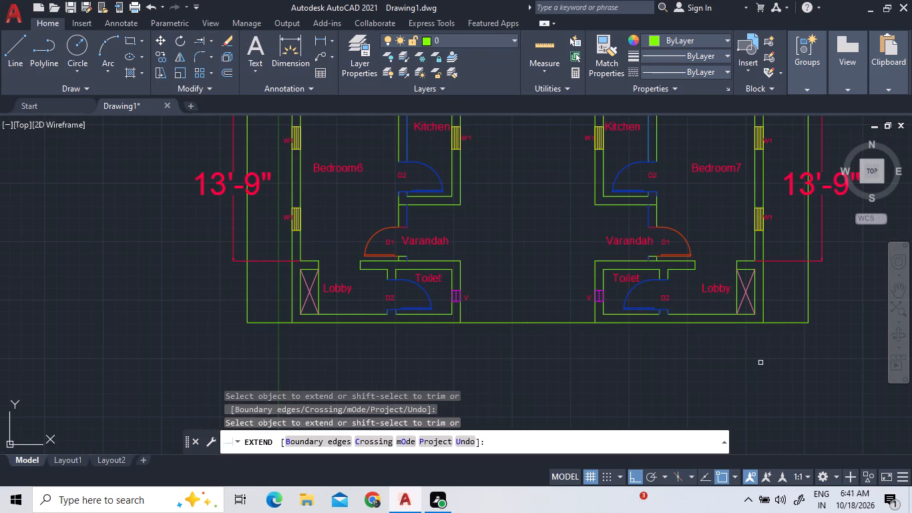
key("Escape")
Extend the side boundary line beside Bedroom1 along the whole row to the Bedroom6 end.
scroll(744, 384, "down", 1)
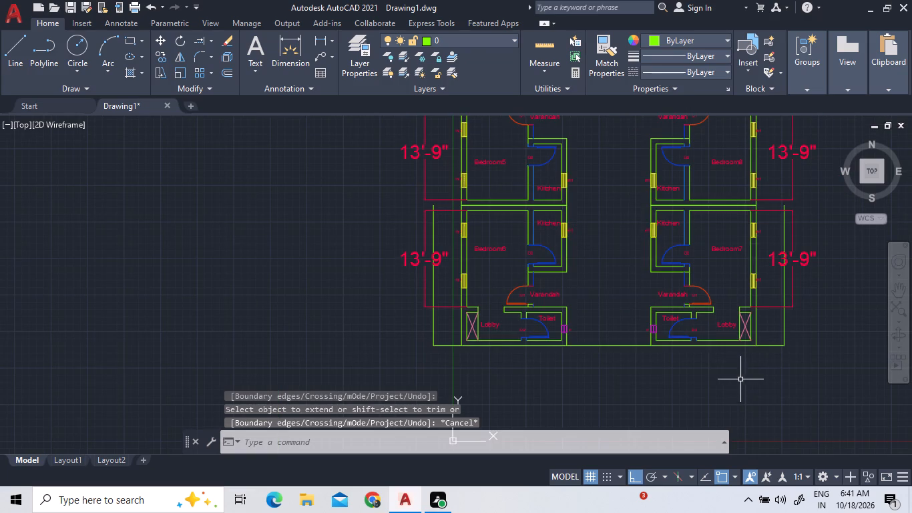
left_click(190, 38)
double_click(202, 36)
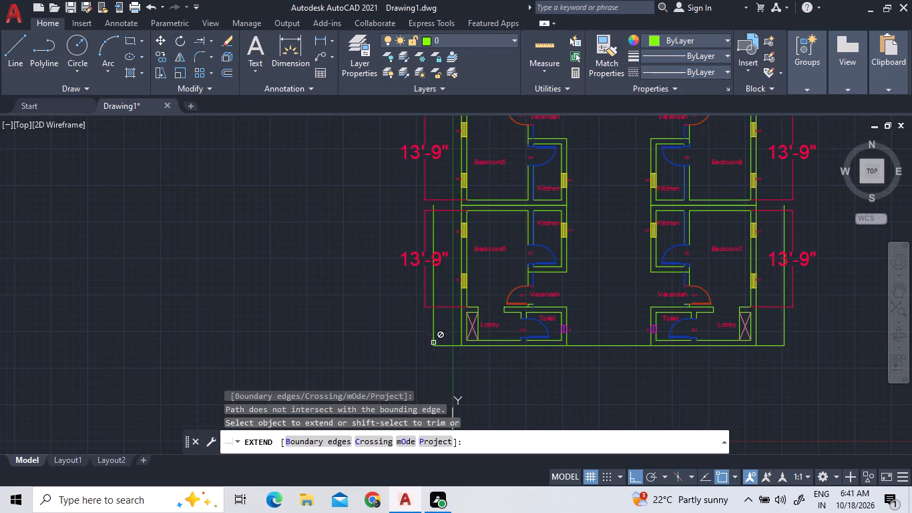
scroll(433, 343, "down", 3)
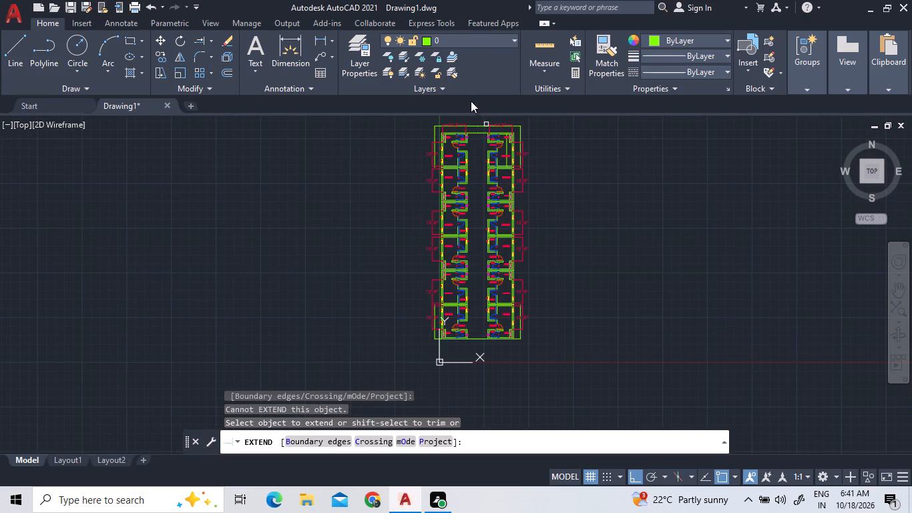
left_click(435, 128)
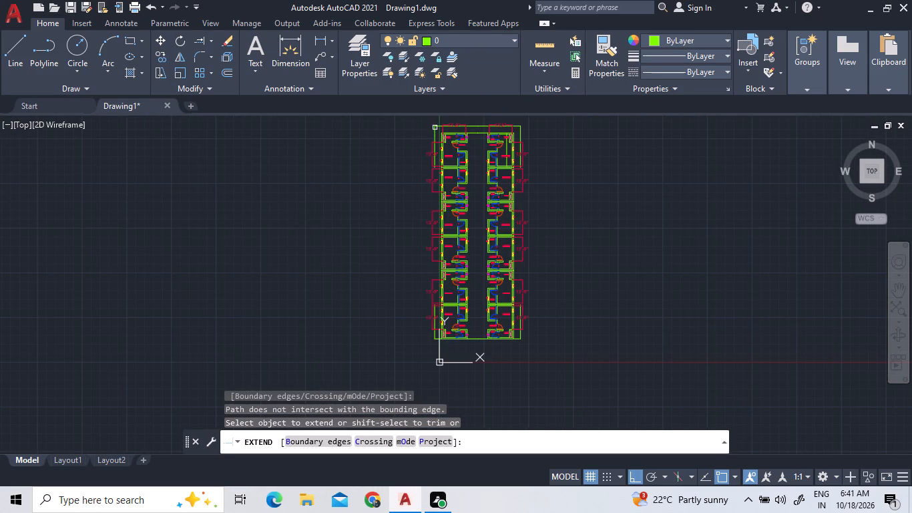
triple_click(435, 128)
triple_click(435, 128)
left_click(435, 128)
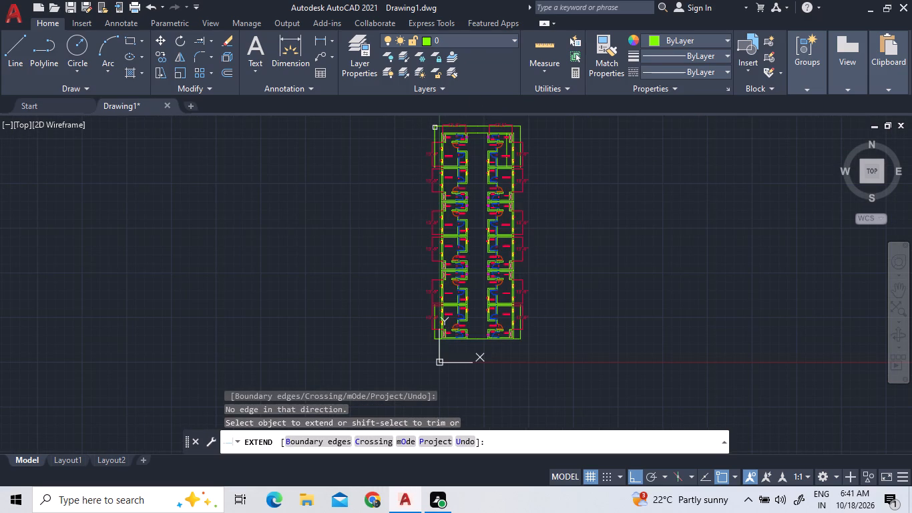
double_click(435, 128)
double_click(435, 129)
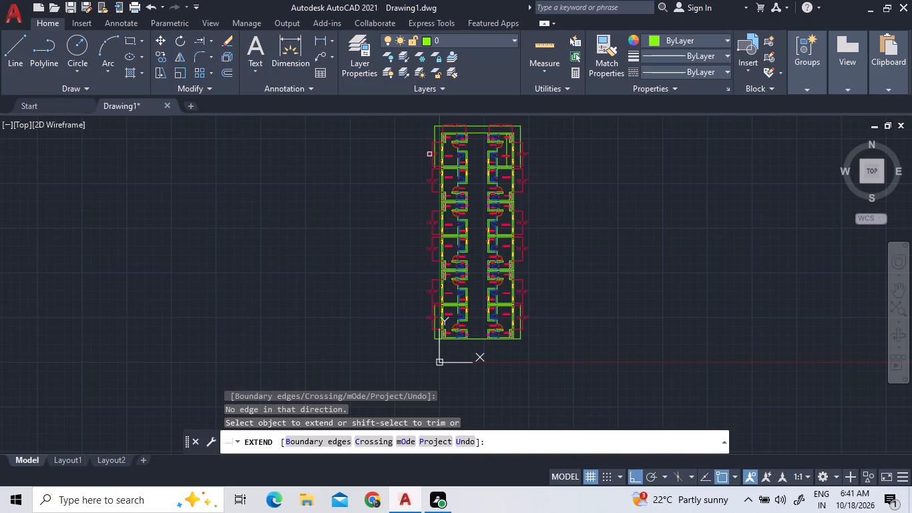
left_click(435, 164)
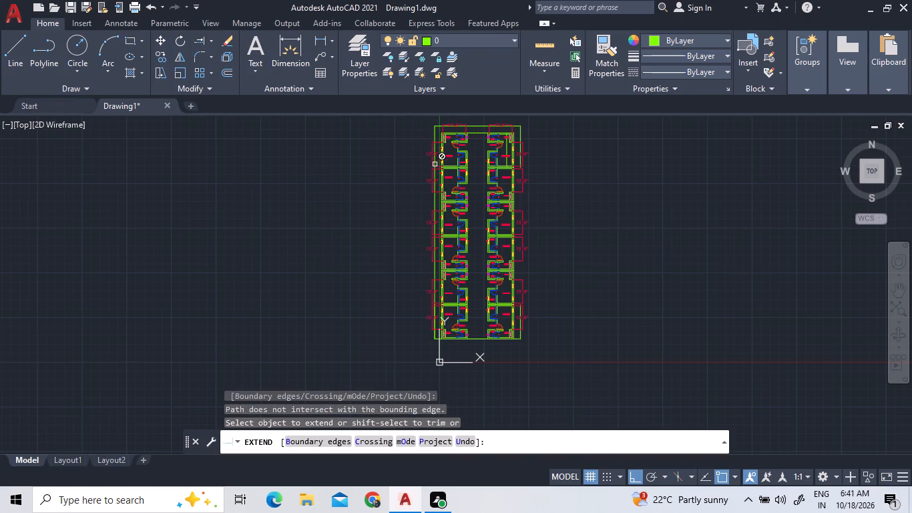
scroll(417, 319, "up", 1)
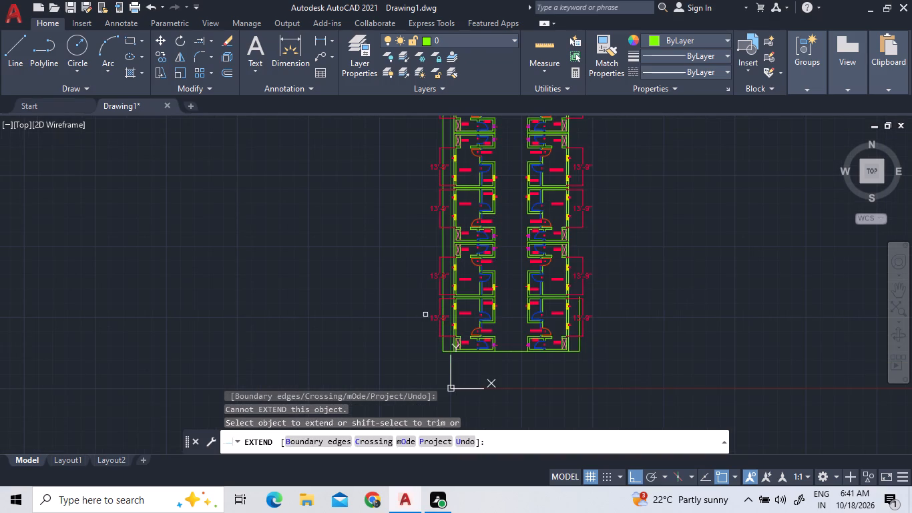
Extend the side boundary line beside Bedroom12 along the whole row to the Bedroom7 end.
scroll(498, 290, "down", 1)
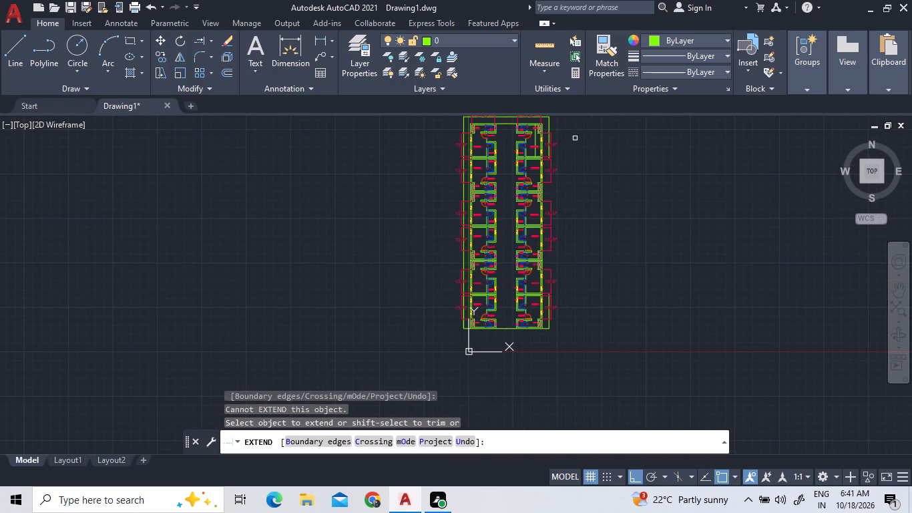
scroll(557, 144, "up", 3)
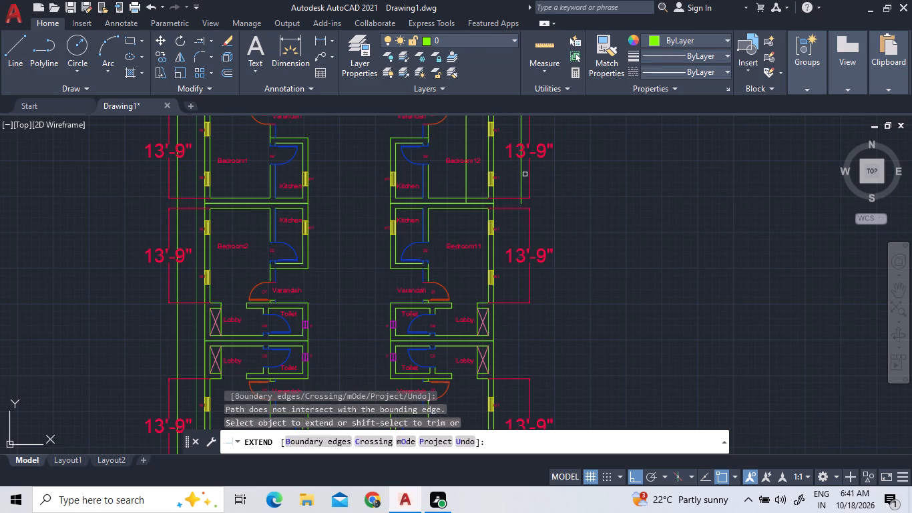
left_click(523, 171)
left_click(523, 170)
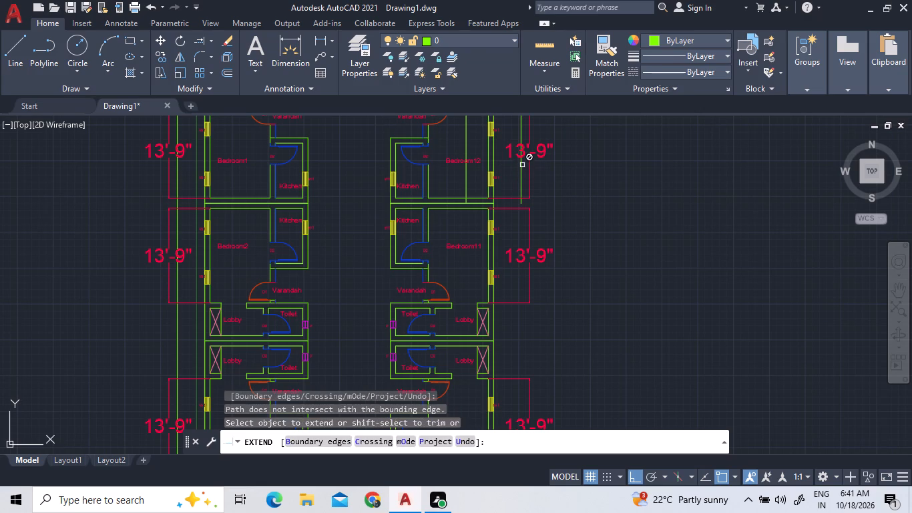
scroll(522, 165, "down", 1)
double_click(523, 164)
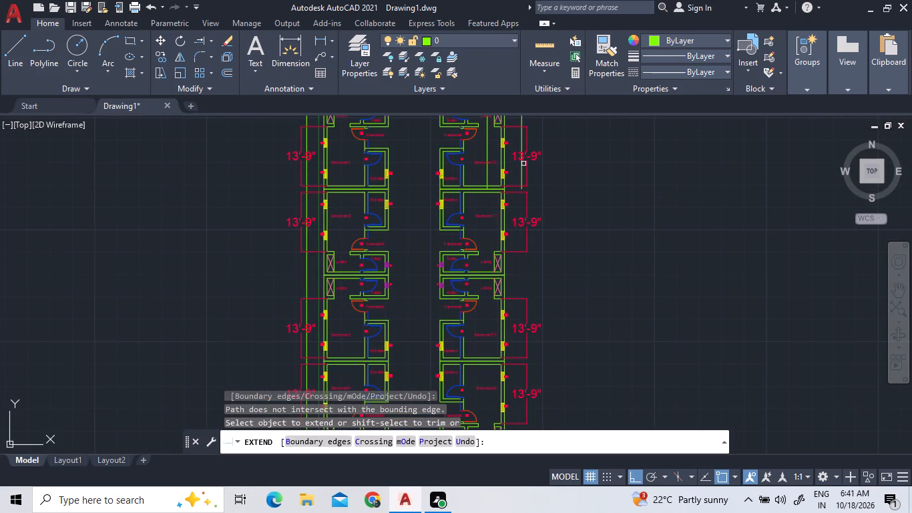
triple_click(521, 170)
scroll(521, 170, "down", 2)
left_click(521, 170)
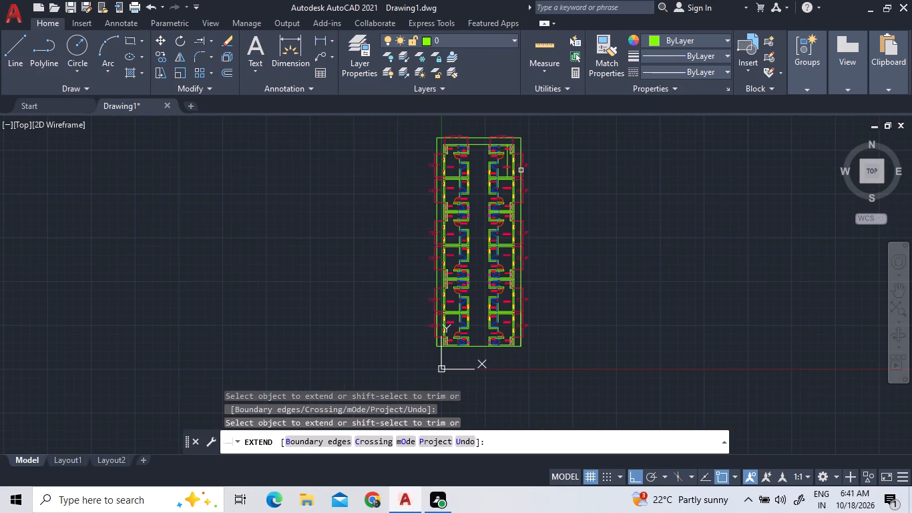
double_click(521, 170)
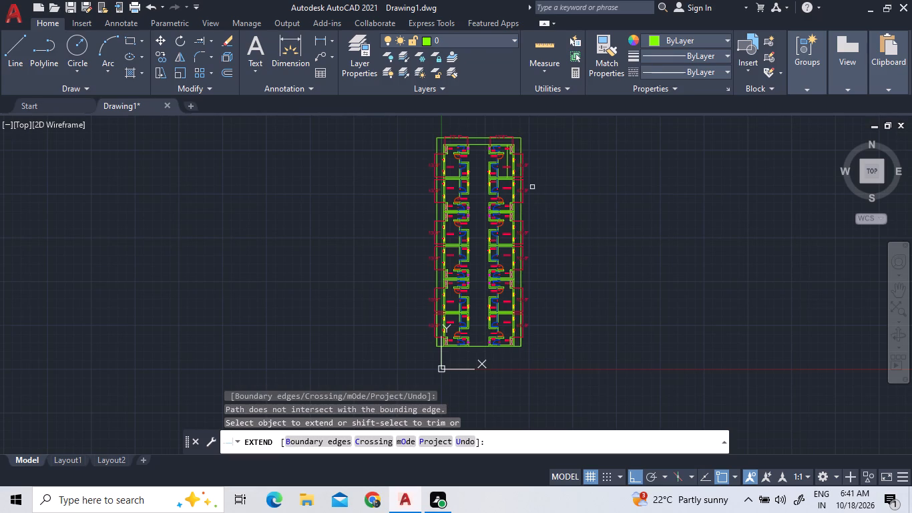
right_click(557, 186)
left_click(593, 196)
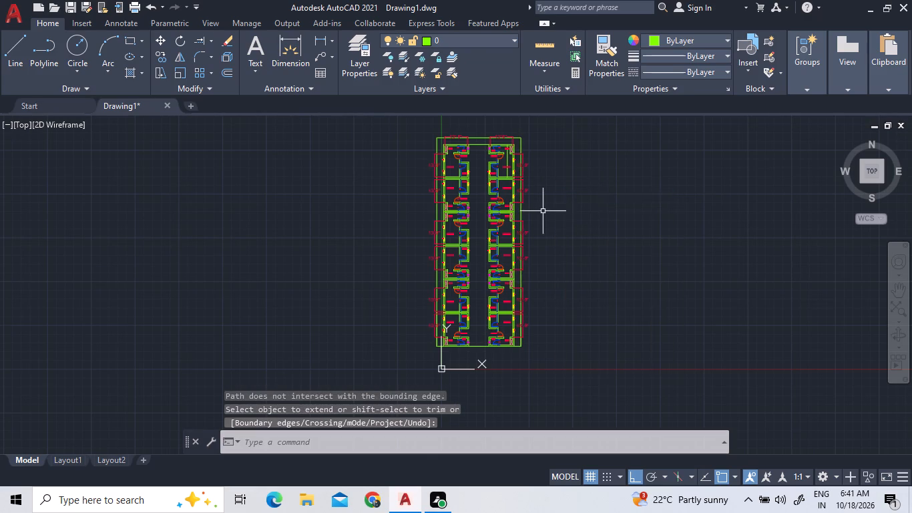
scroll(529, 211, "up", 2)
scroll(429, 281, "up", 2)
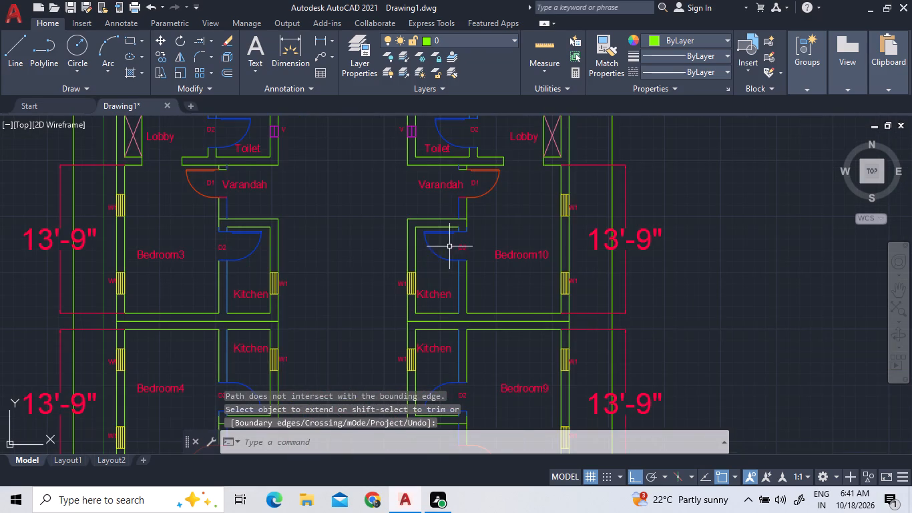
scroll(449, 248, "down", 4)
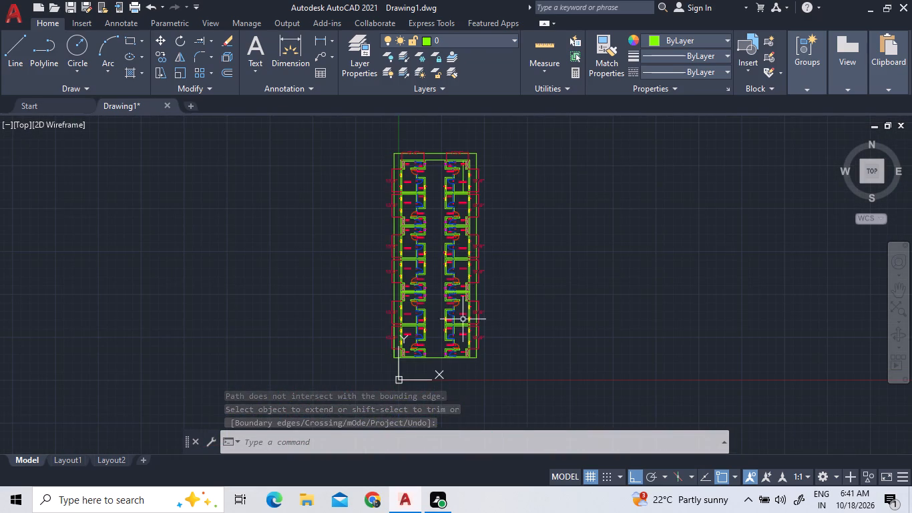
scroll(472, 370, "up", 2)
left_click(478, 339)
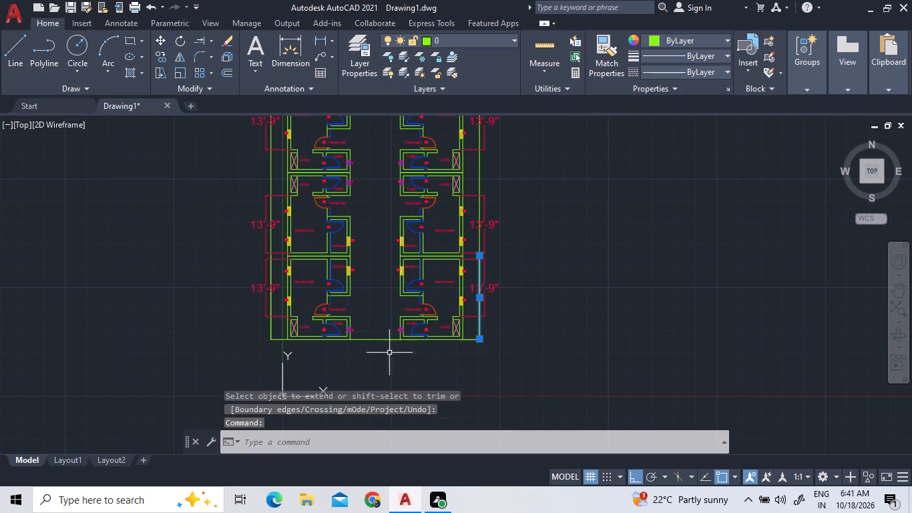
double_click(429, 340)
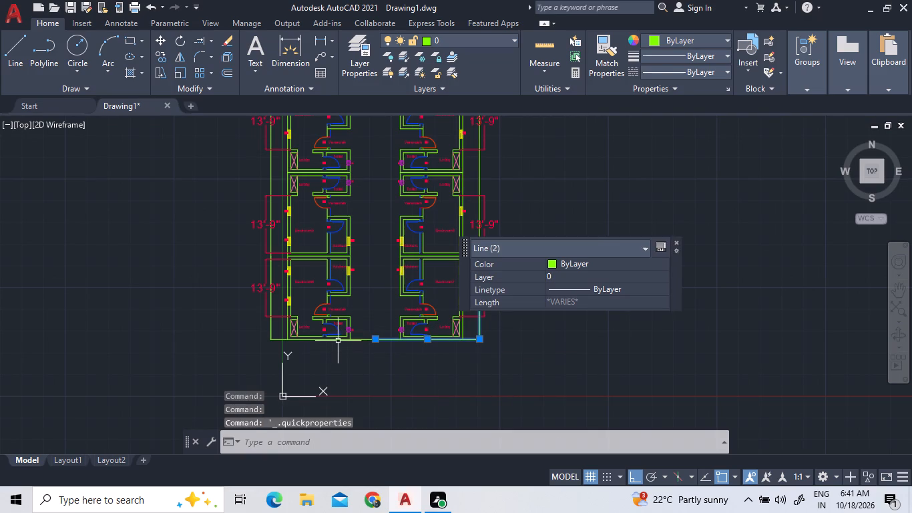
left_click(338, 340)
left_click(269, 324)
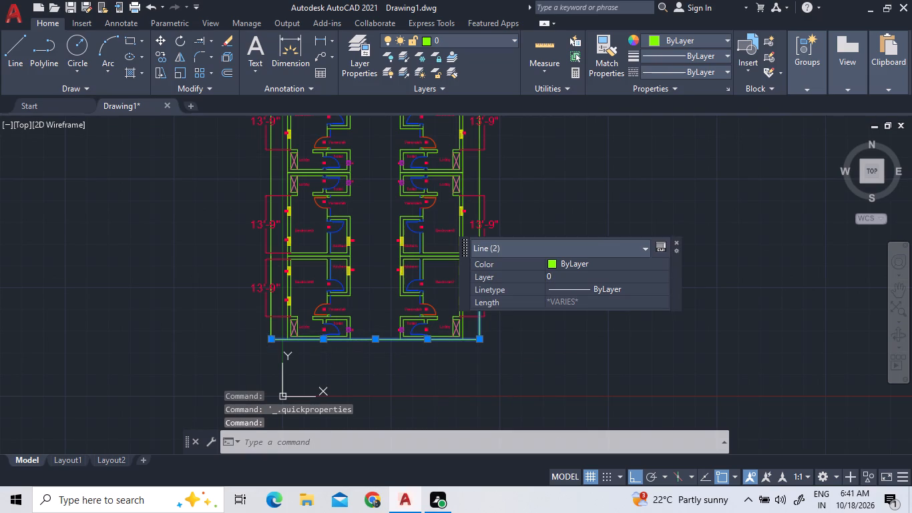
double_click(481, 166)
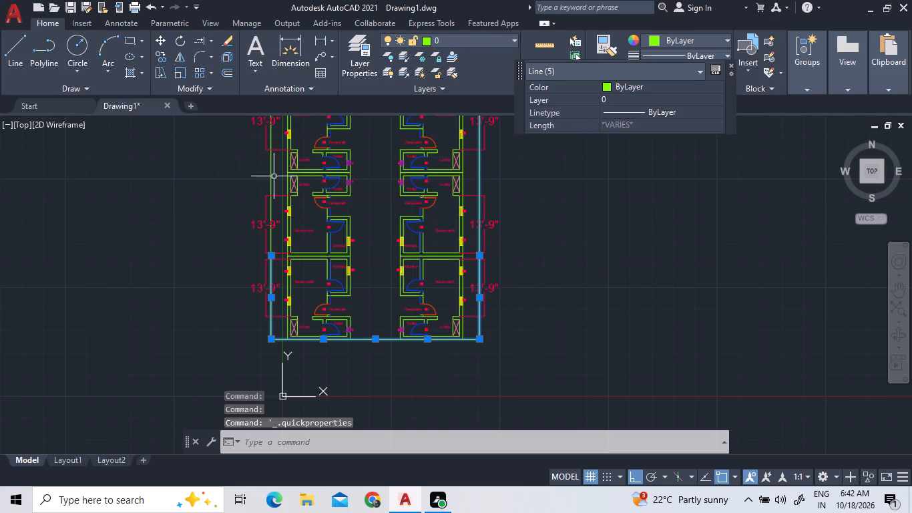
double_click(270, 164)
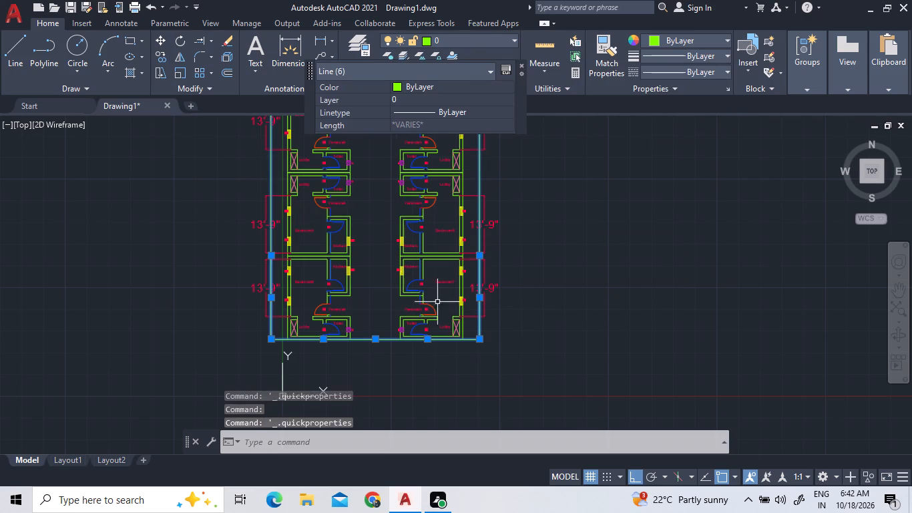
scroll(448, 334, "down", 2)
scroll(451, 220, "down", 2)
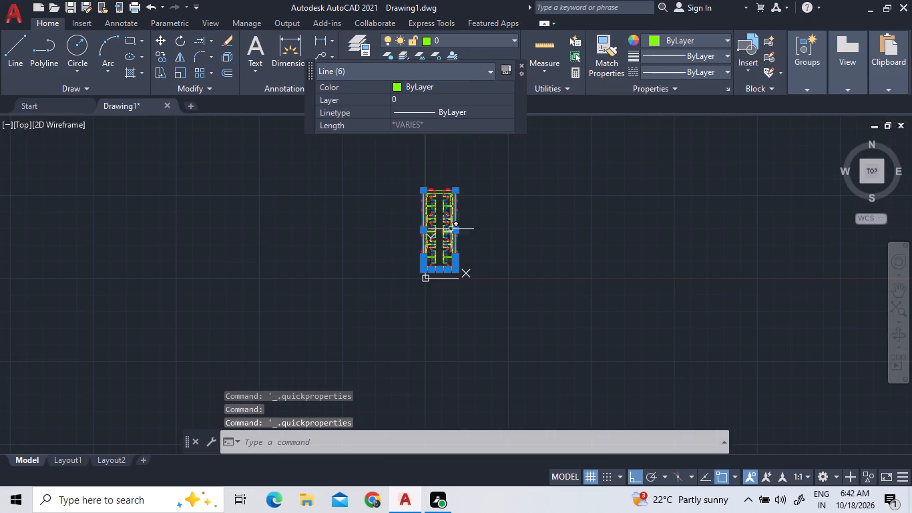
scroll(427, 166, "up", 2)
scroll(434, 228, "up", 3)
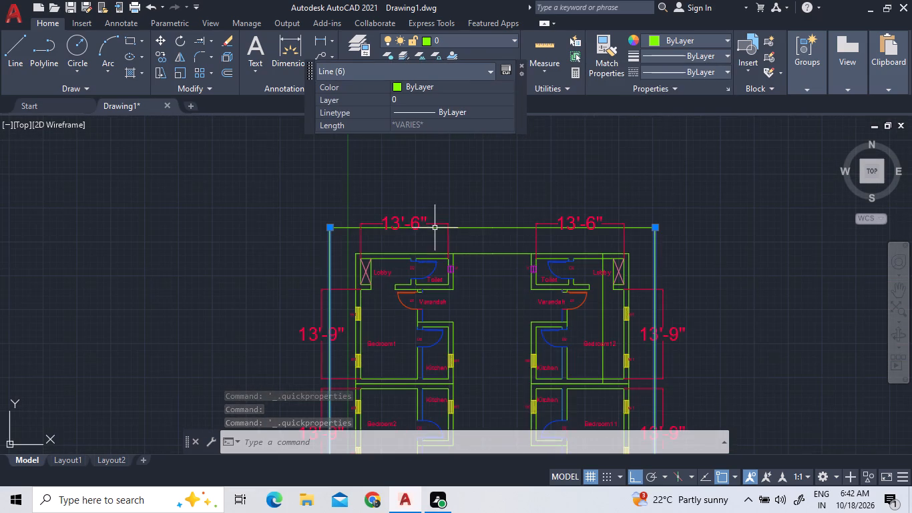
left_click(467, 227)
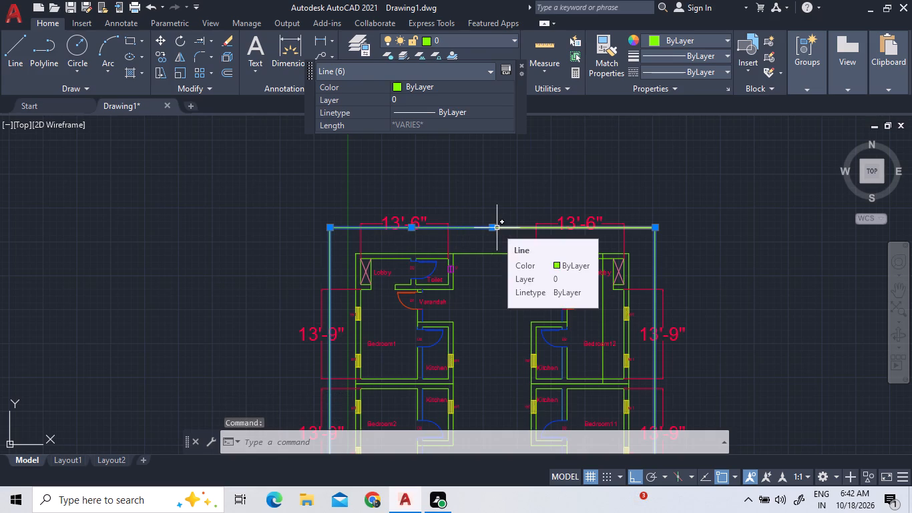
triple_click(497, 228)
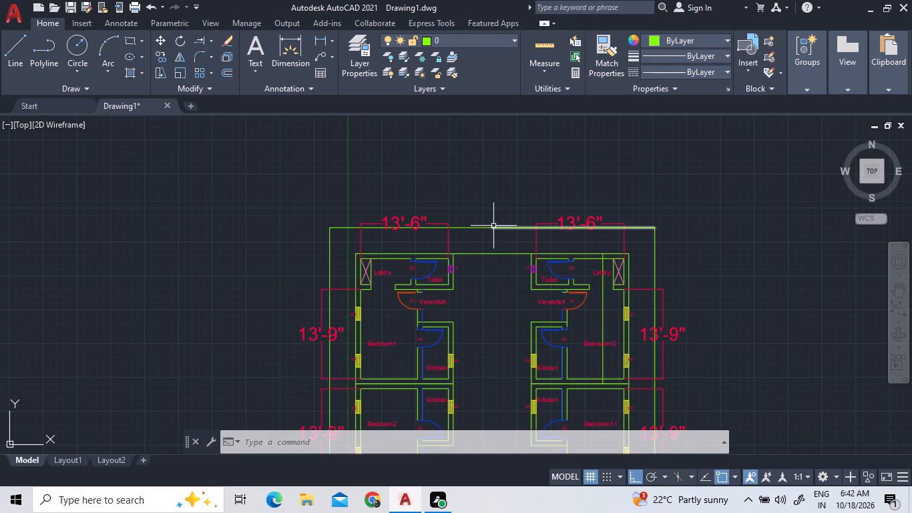
Join the six outer boundary lines around both rows of units into one polyline.
double_click(493, 226)
double_click(479, 226)
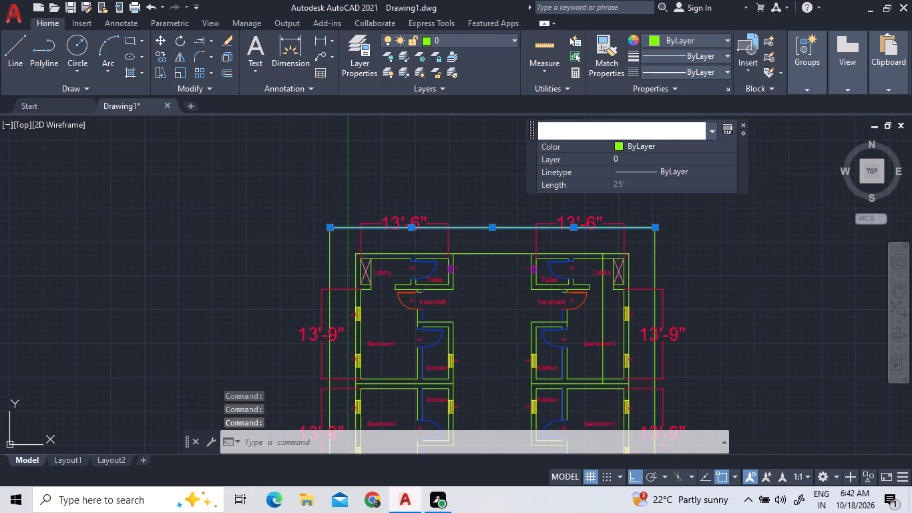
left_click(330, 257)
left_click(652, 277)
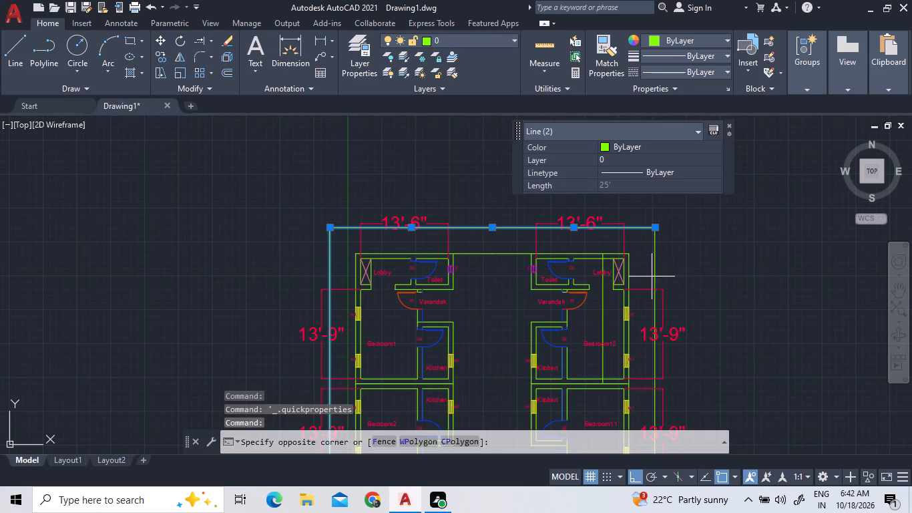
left_click(654, 248)
left_click(654, 249)
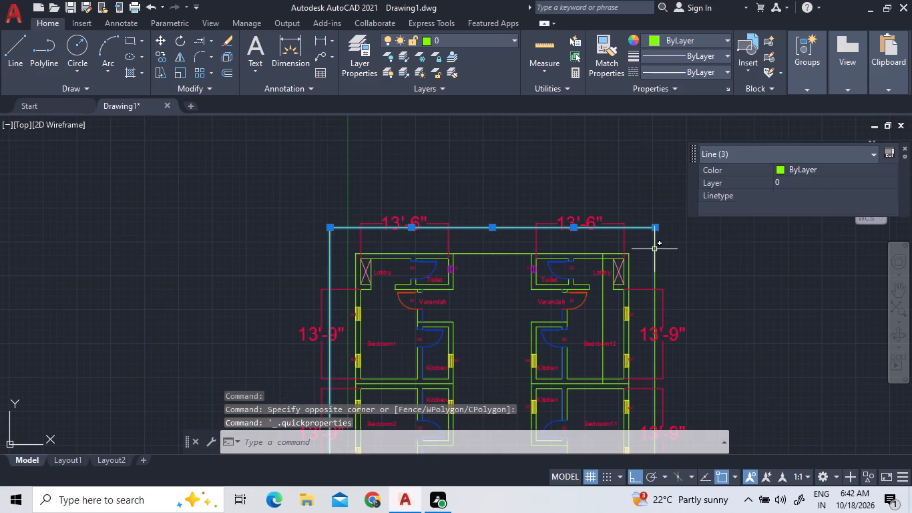
left_click(654, 248)
scroll(651, 242, "down", 2)
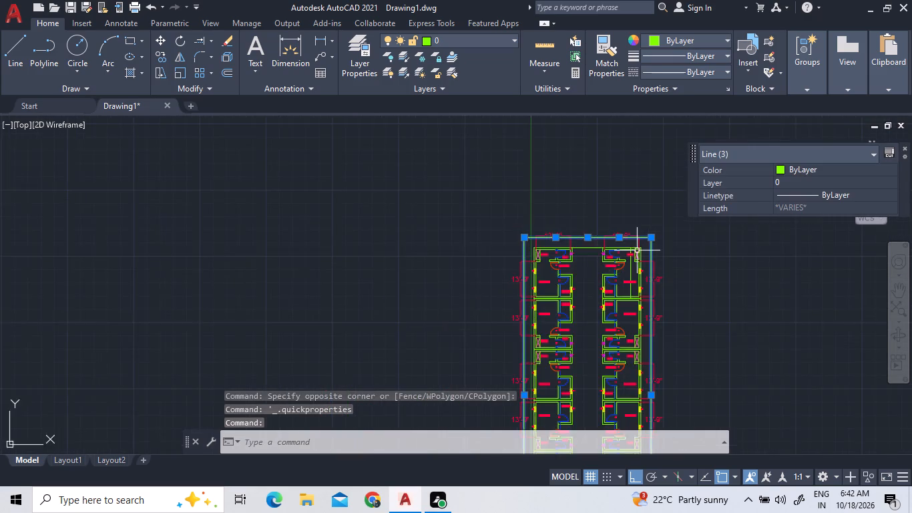
scroll(606, 269, "down", 2)
scroll(588, 400, "up", 3)
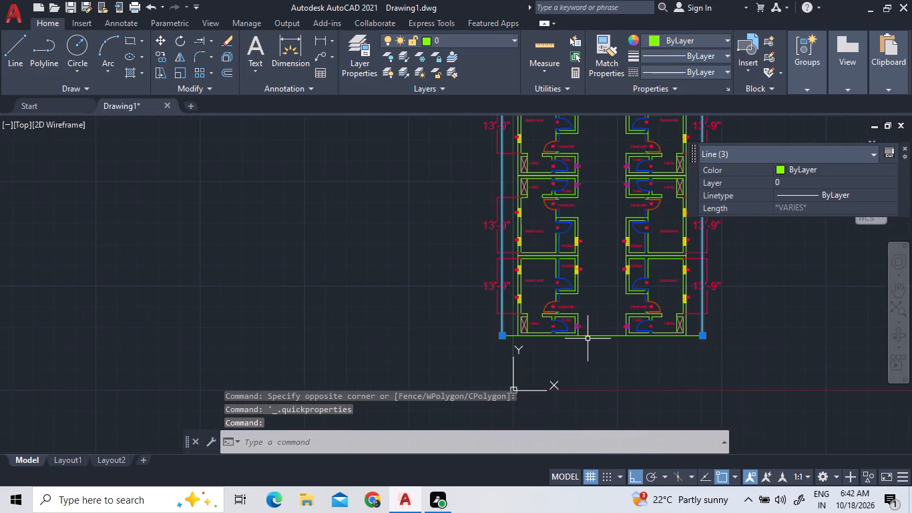
scroll(535, 341, "up", 2)
double_click(529, 327)
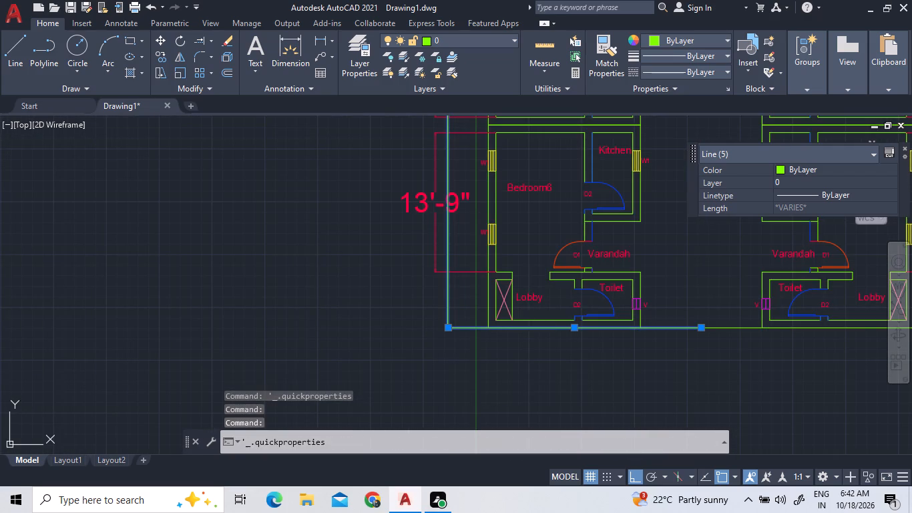
double_click(743, 328)
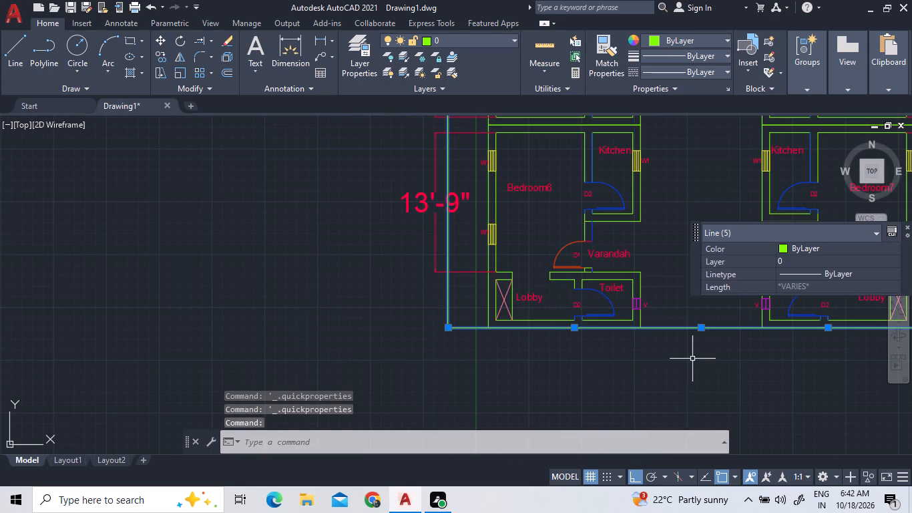
scroll(623, 373, "down", 2)
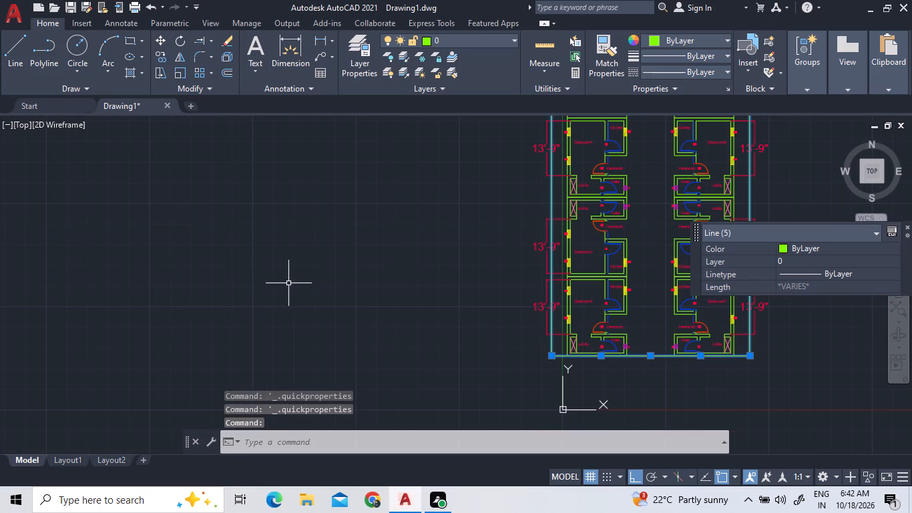
key("j")
key("space")
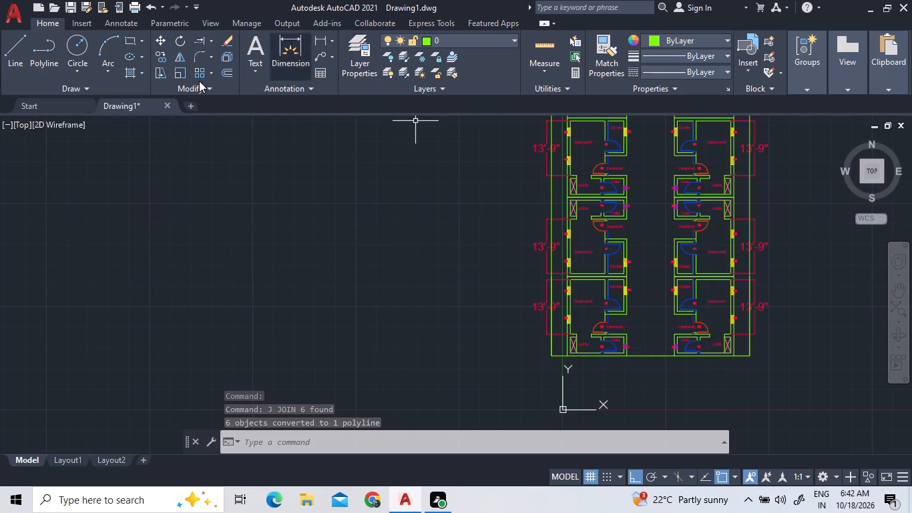
Offset the joined boundary polyline 9" outward to form the boundary wall thickness.
left_click(222, 70)
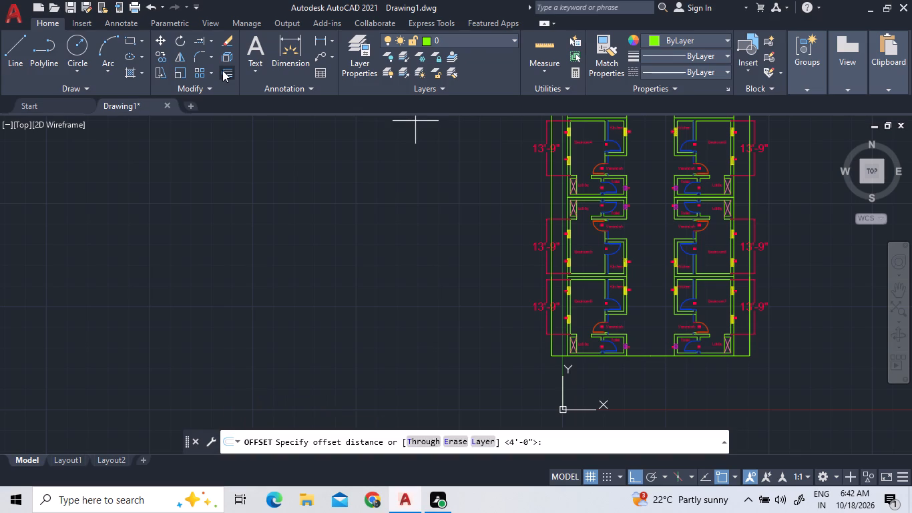
key("9")
key("shift+quotedbl")
key("Return")
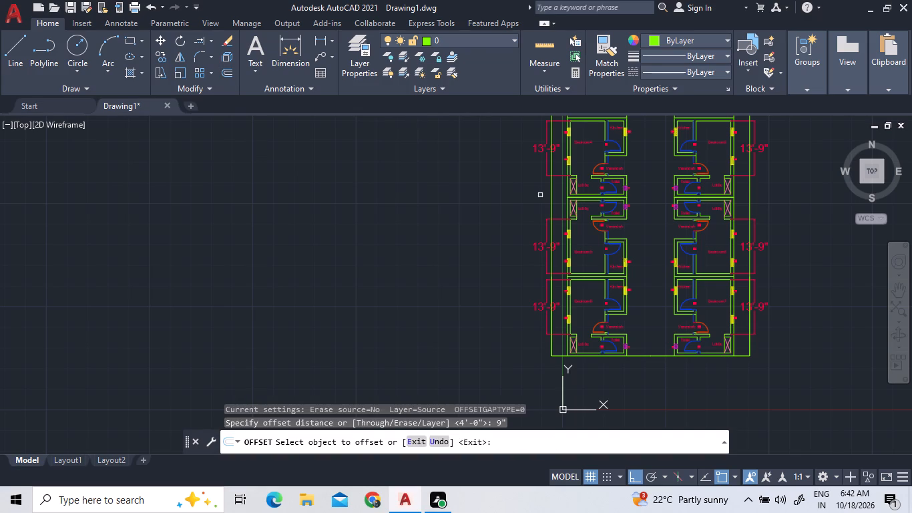
triple_click(551, 199)
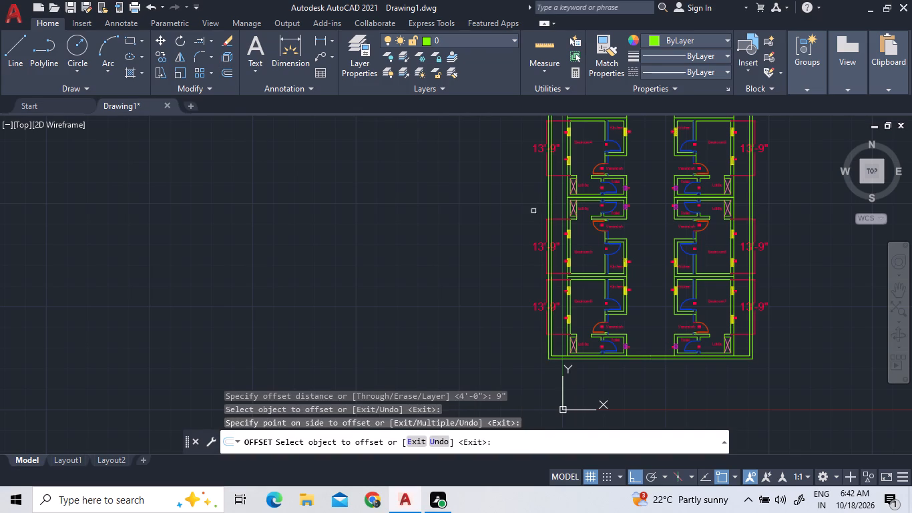
triple_click(484, 254)
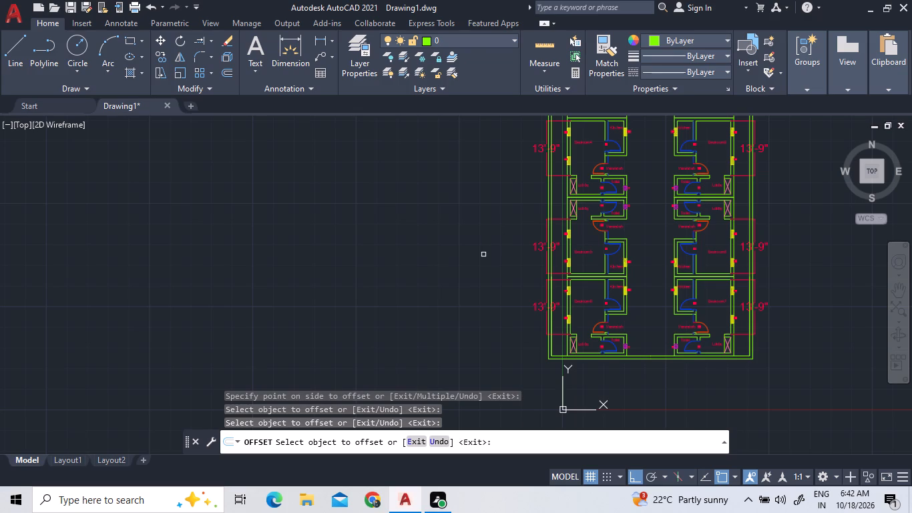
double_click(483, 254)
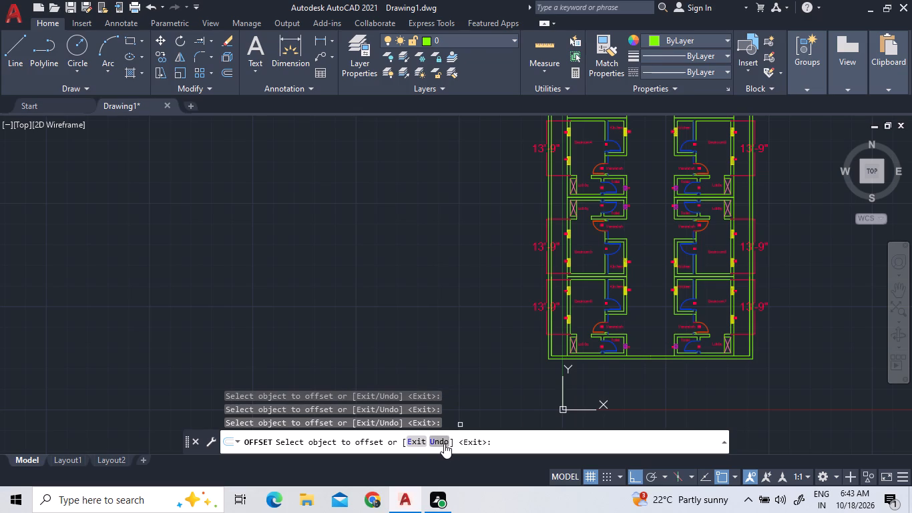
double_click(416, 439)
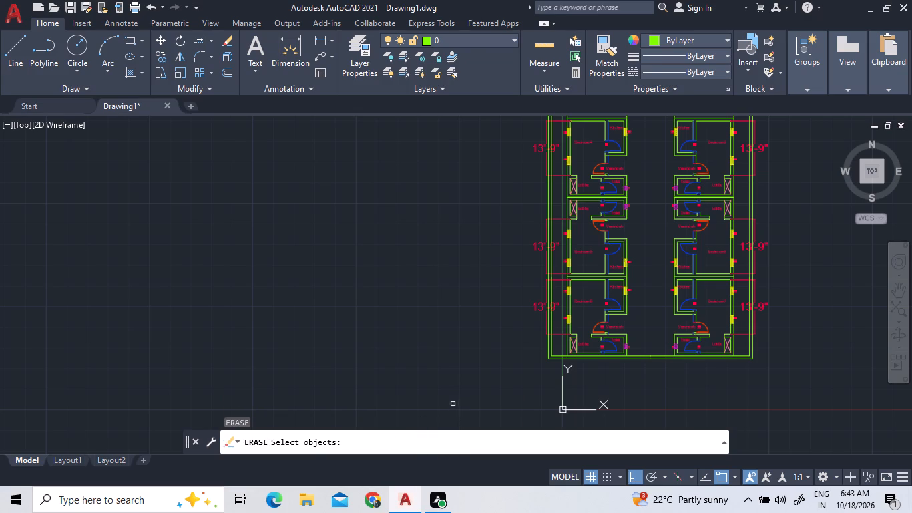
Examine the double-line boundary wall at the Bedroom6 and Bedroom7 end and around the whole plan.
scroll(450, 411, "down", 1)
scroll(604, 395, "up", 2)
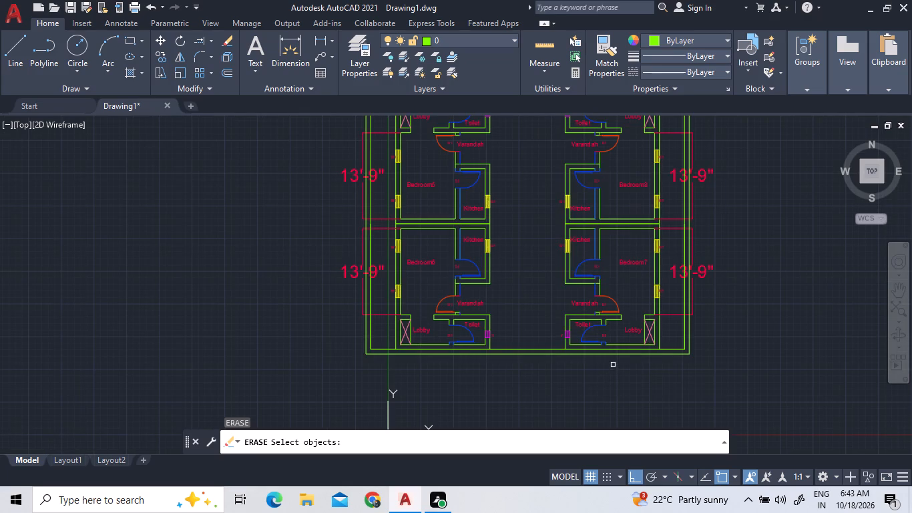
scroll(537, 313, "up", 2)
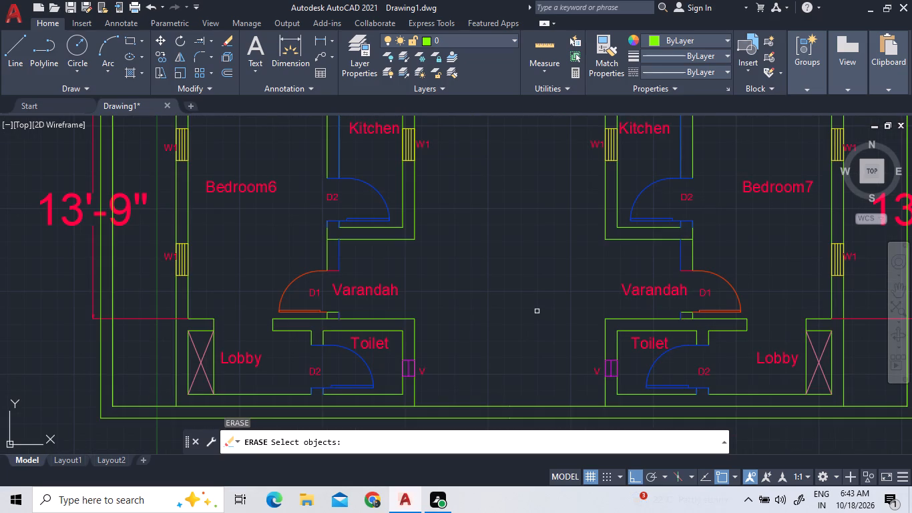
scroll(537, 311, "down", 3)
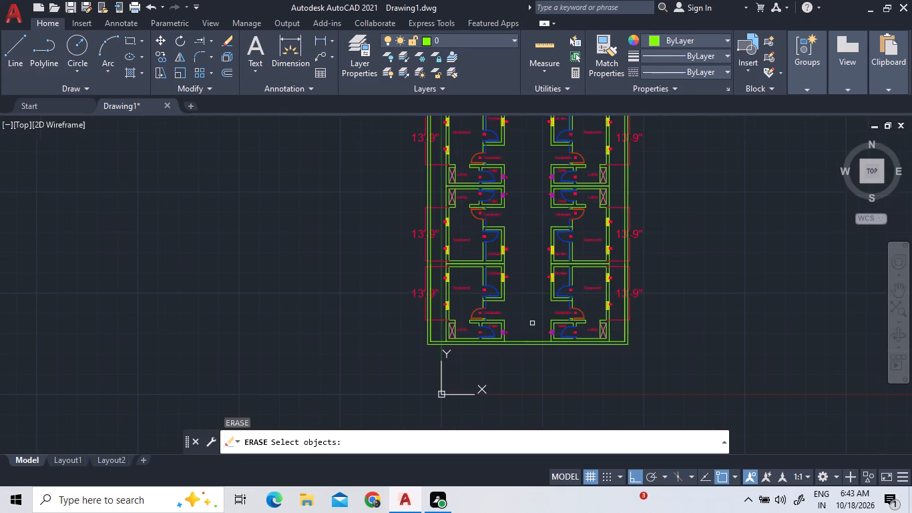
scroll(521, 228, "down", 2)
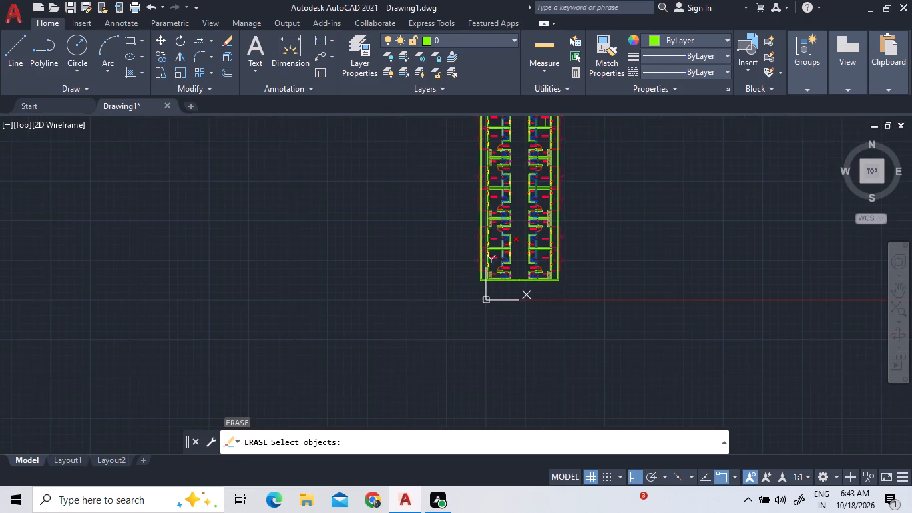
scroll(510, 245, "down", 3)
scroll(505, 224, "up", 2)
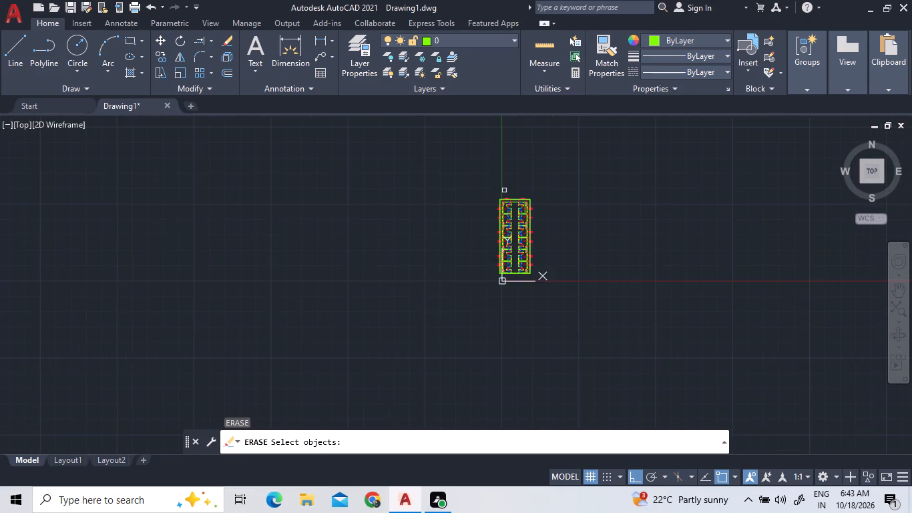
scroll(511, 260, "up", 3)
scroll(511, 260, "down", 3)
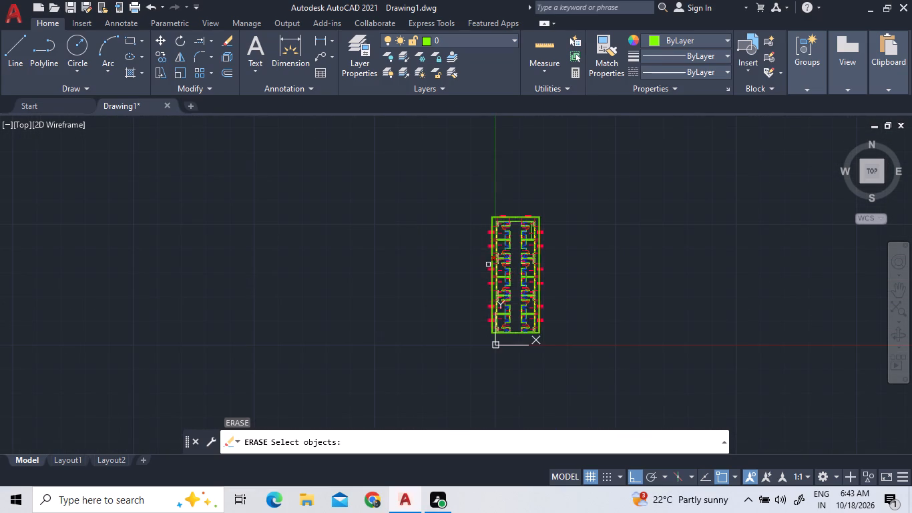
Make the text layer current.
left_click(493, 47)
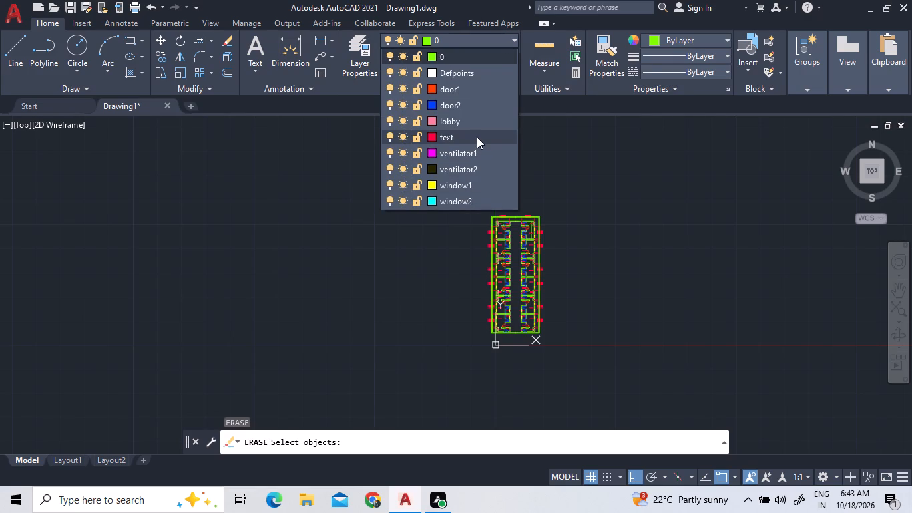
left_click(477, 137)
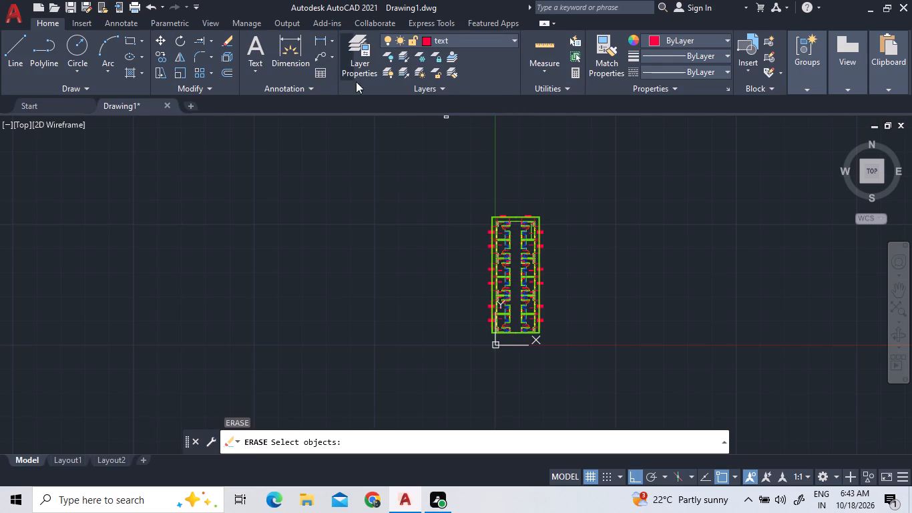
Add a linear dimension for the boundary wall's full outer length, placed outside the Bedroom1–Bedroom6 side.
scroll(504, 226, "up", 4)
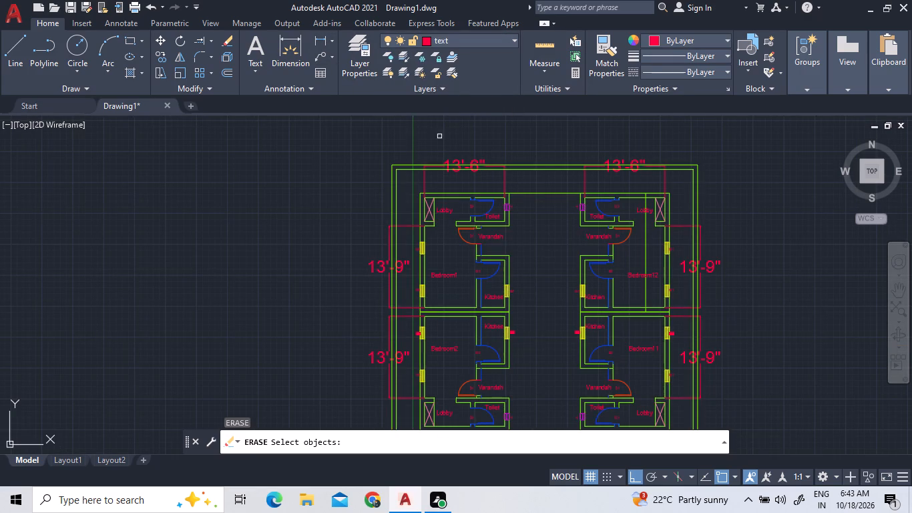
scroll(398, 189, "up", 1)
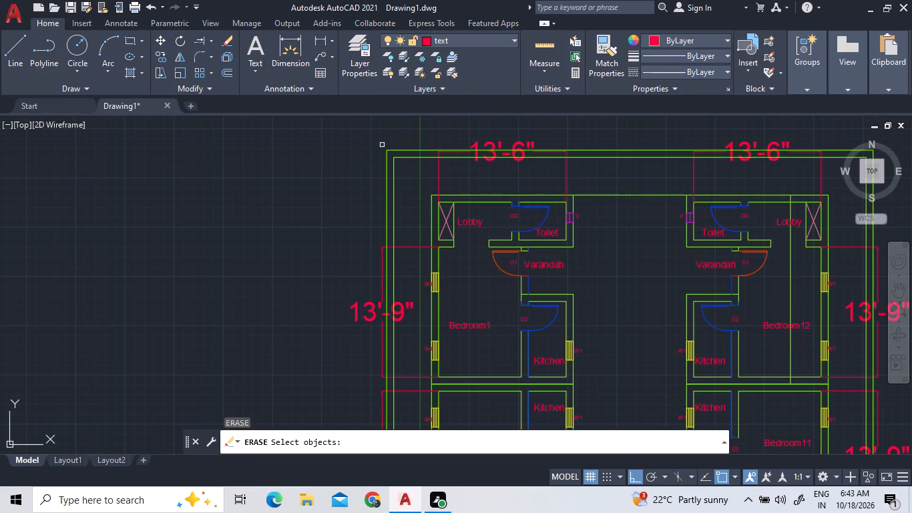
key("Escape")
key("Escape")
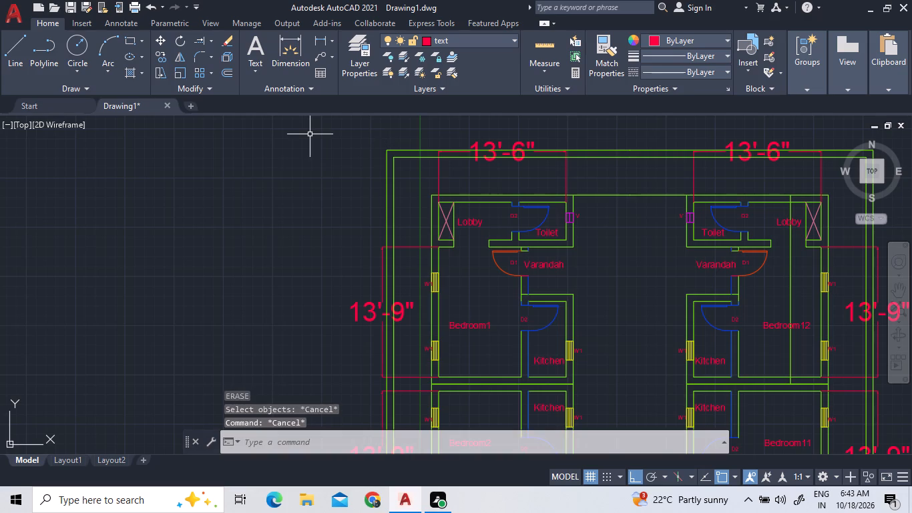
left_click(314, 40)
double_click(387, 153)
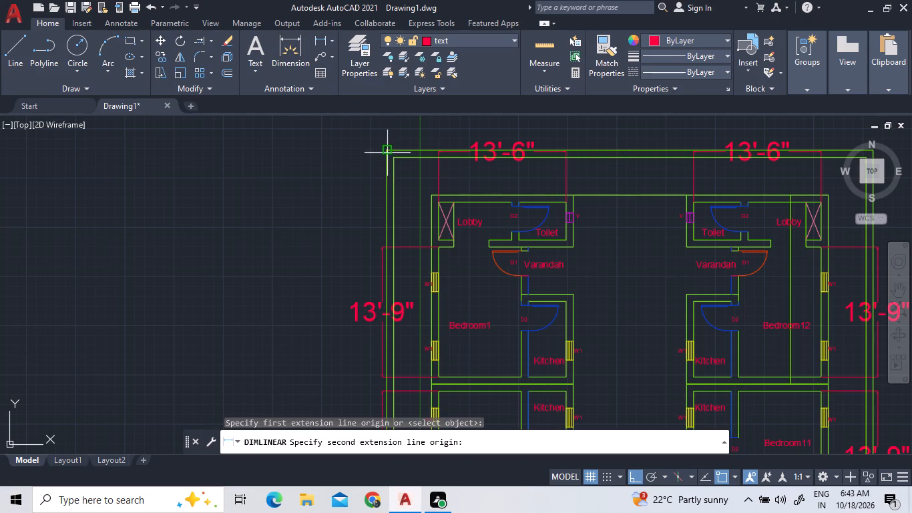
scroll(391, 323, "down", 4)
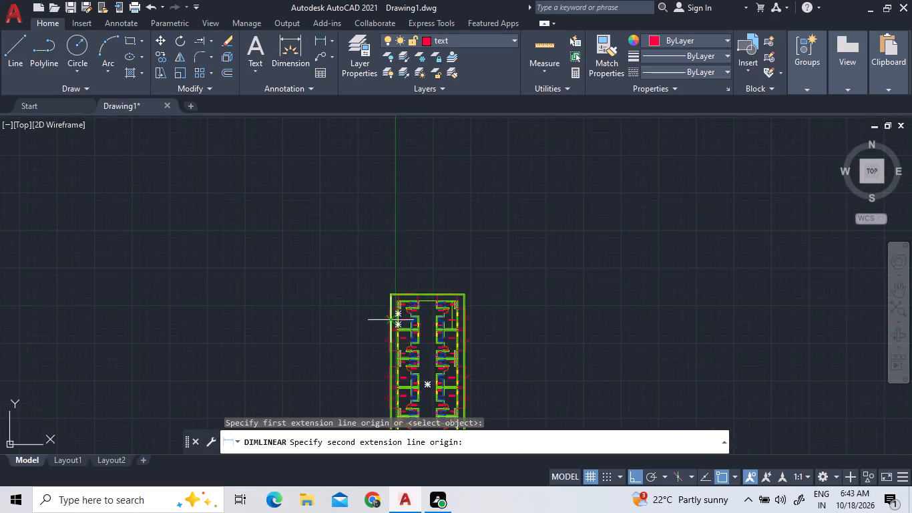
scroll(391, 319, "down", 2)
scroll(387, 400, "up", 4)
scroll(406, 222, "up", 2)
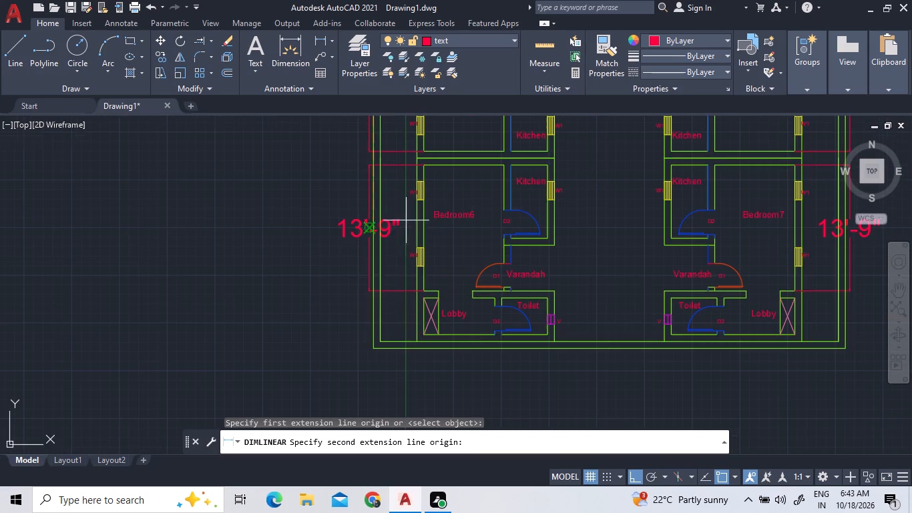
double_click(369, 349)
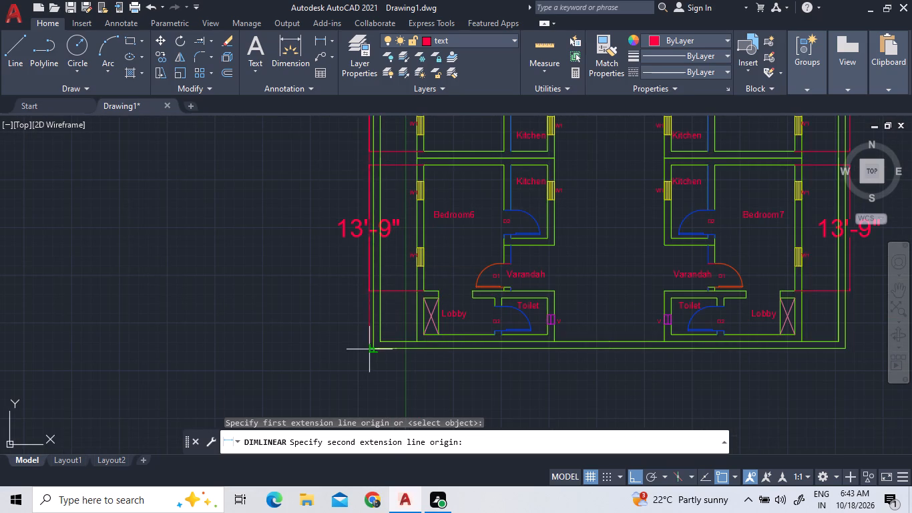
left_click(288, 356)
Set the text height of the boundary wall's overall length dimension to 2'.
scroll(288, 359, "down", 3)
scroll(286, 200, "up", 3)
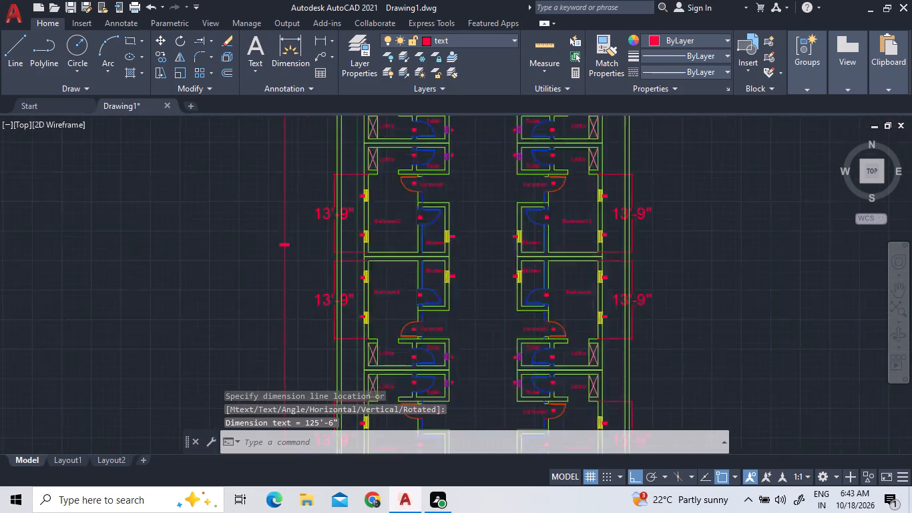
scroll(284, 306, "up", 3)
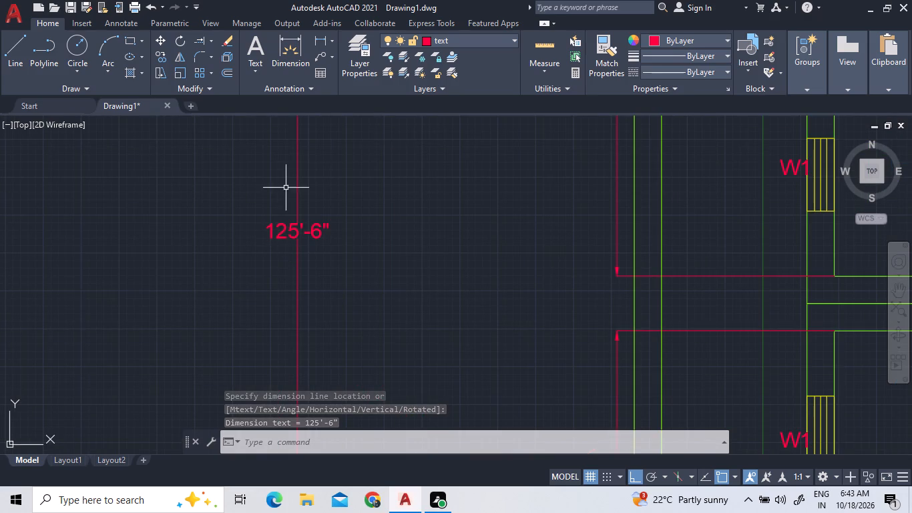
triple_click(290, 229)
double_click(290, 229)
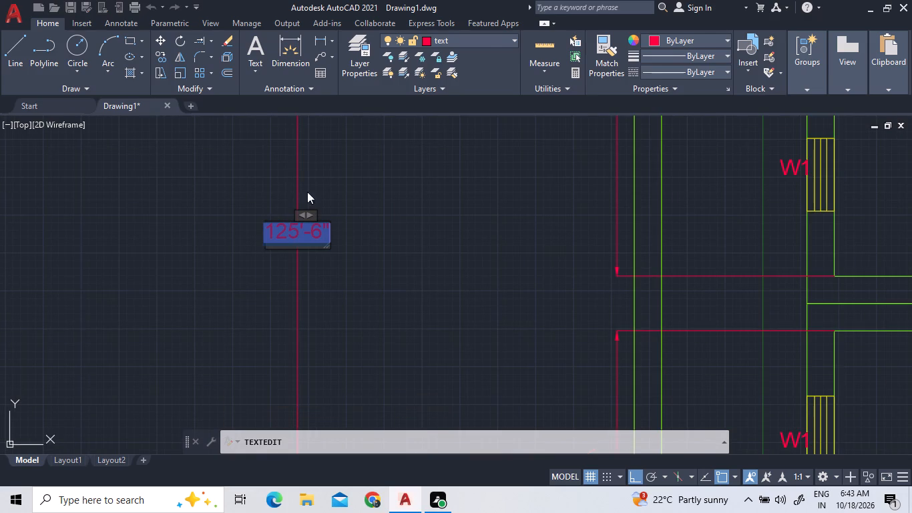
left_click(190, 59)
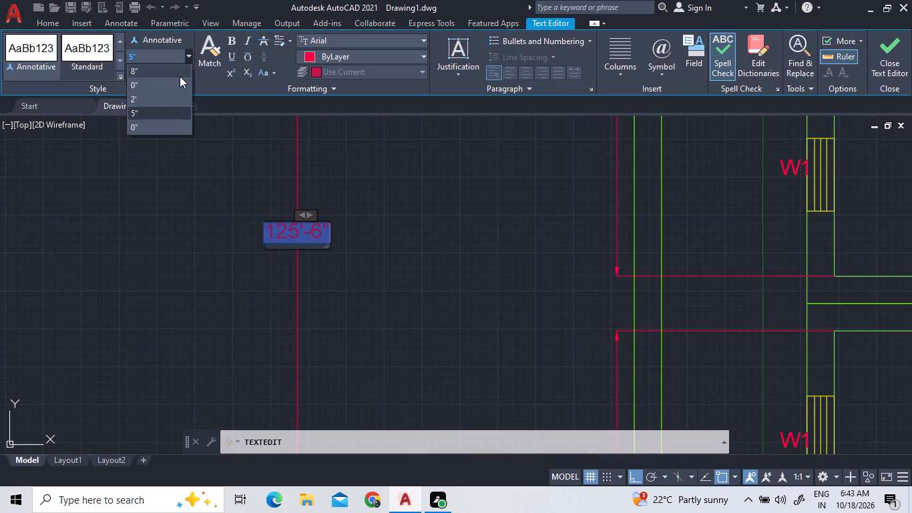
double_click(168, 96)
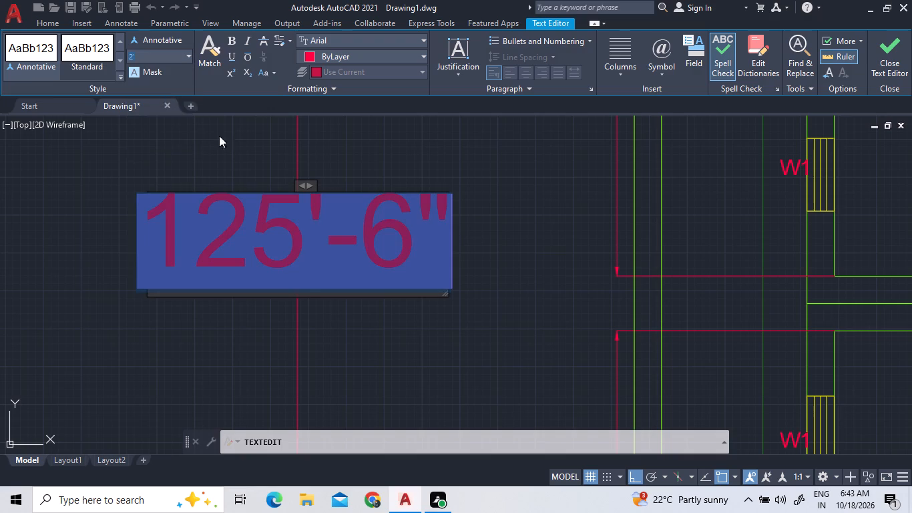
left_click(481, 301)
Add a linear dimension for the boundary wall's full outer width, placed outside the Bedroom6 and Bedroom7 end.
scroll(479, 303, "down", 4)
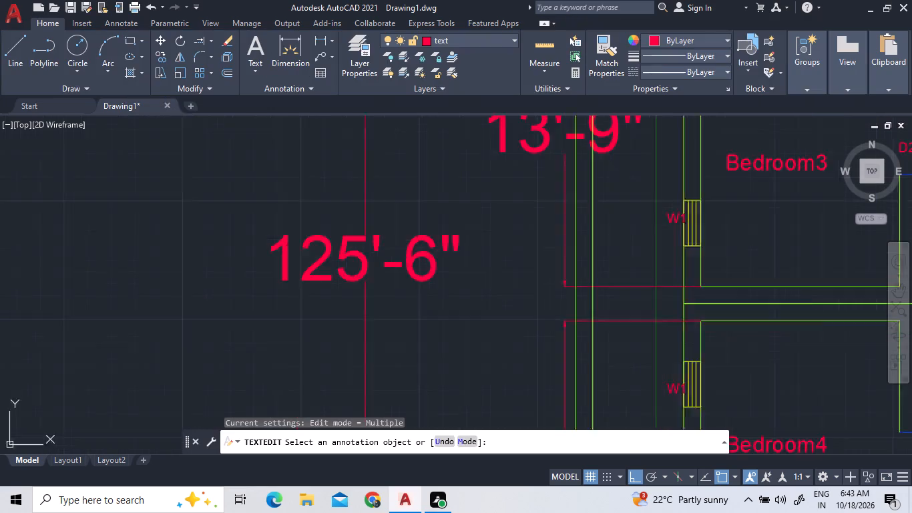
scroll(478, 299, "down", 4)
scroll(516, 389, "up", 2)
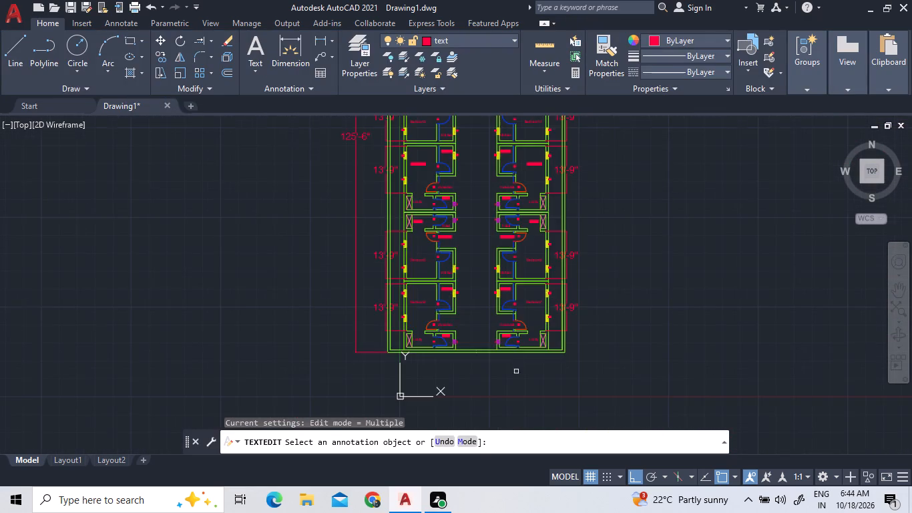
scroll(511, 369, "up", 2)
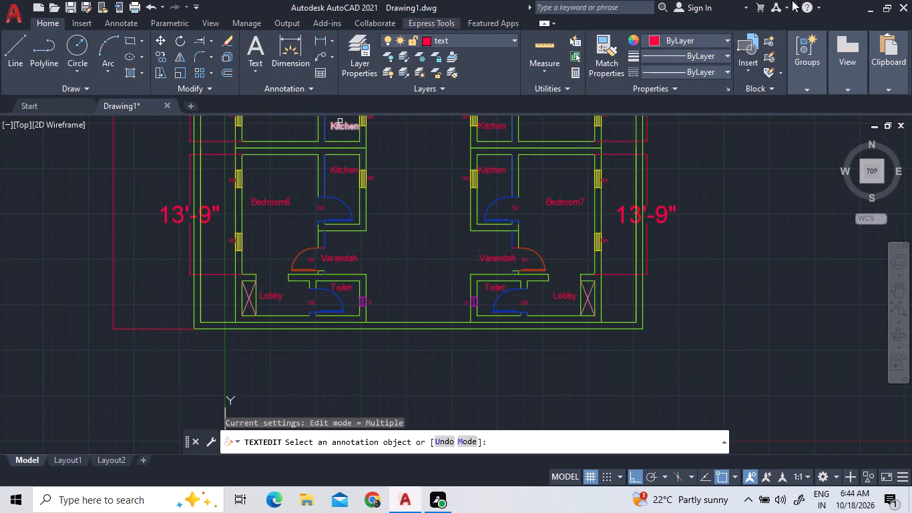
left_click(316, 39)
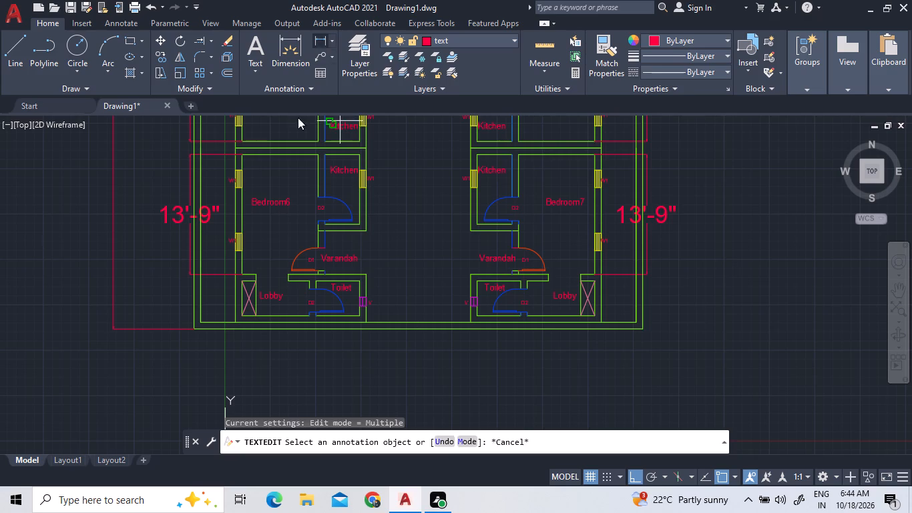
left_click(192, 327)
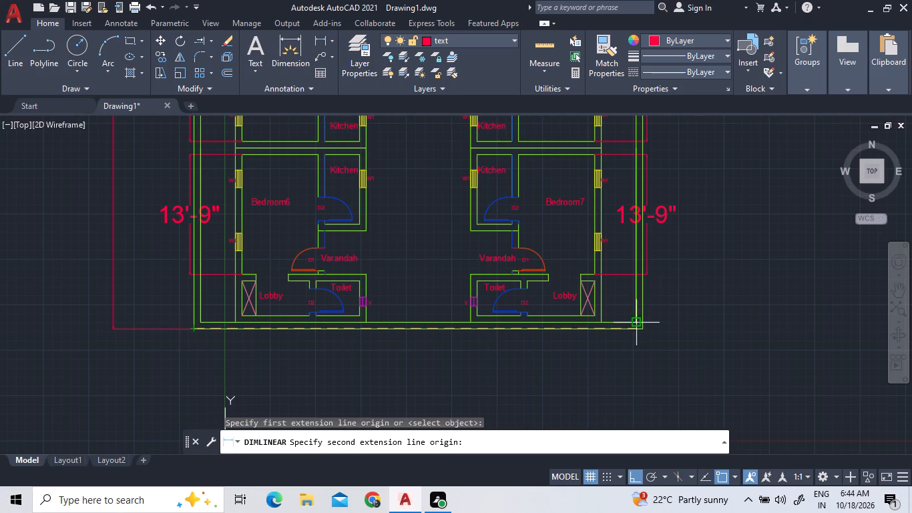
left_click(642, 332)
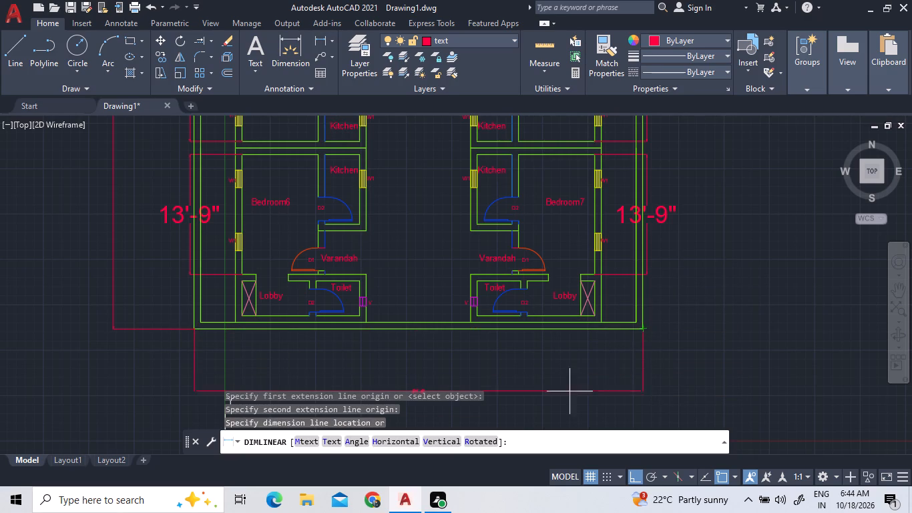
left_click(505, 356)
Set the text height of the boundary wall's overall width dimension to 2'.
scroll(429, 355, "up", 3)
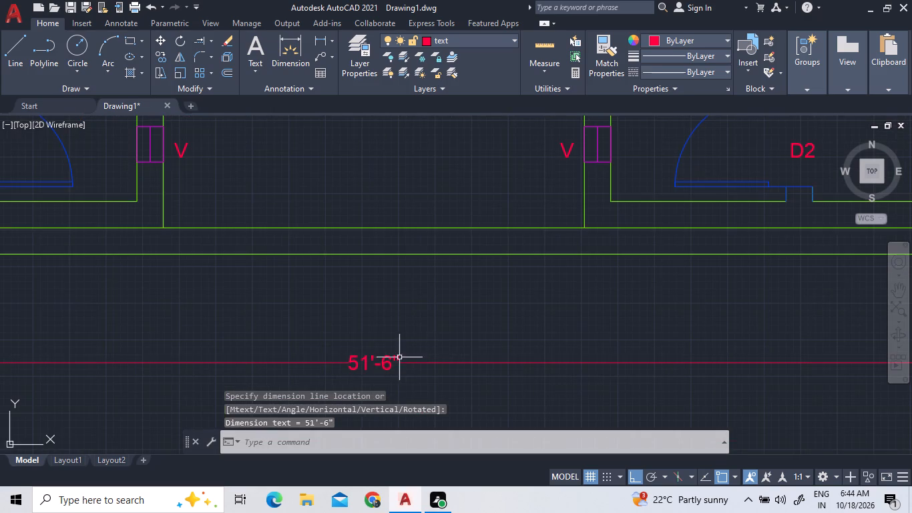
triple_click(355, 357)
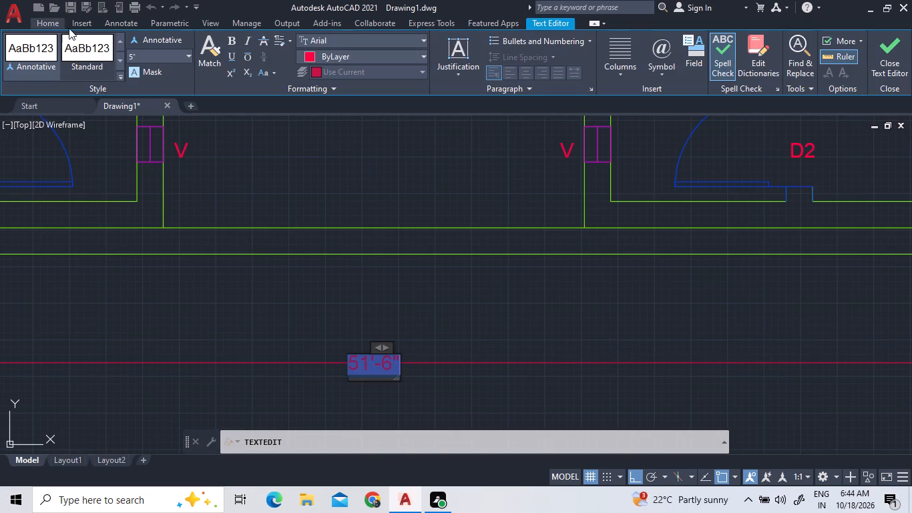
left_click(192, 55)
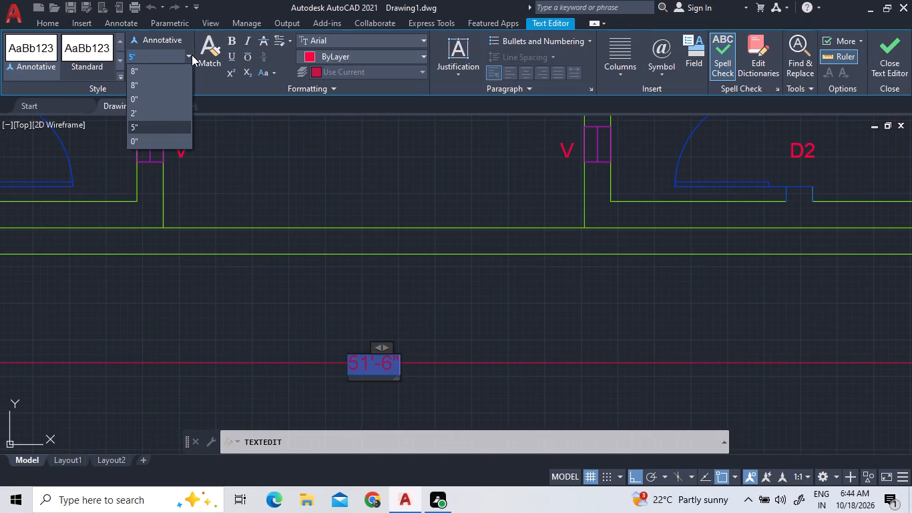
left_click(165, 116)
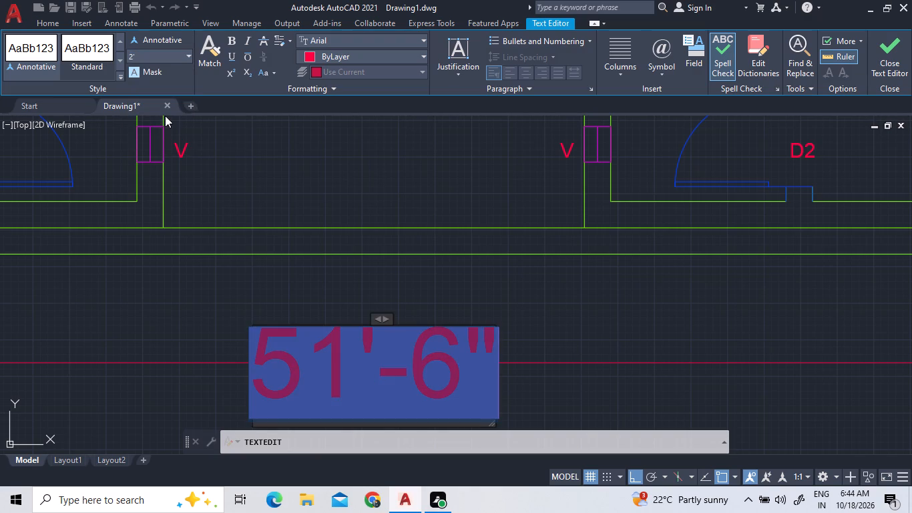
left_click(188, 293)
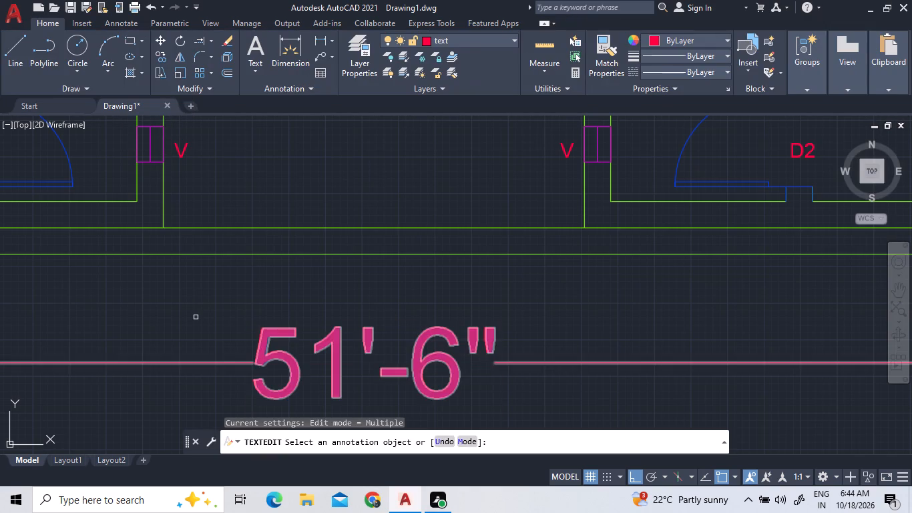
Examine the overall dimensions around the plan and the boundary wall at the Bedroom1 and Bedroom12 end.
scroll(322, 343, "down", 2)
scroll(300, 413, "down", 2)
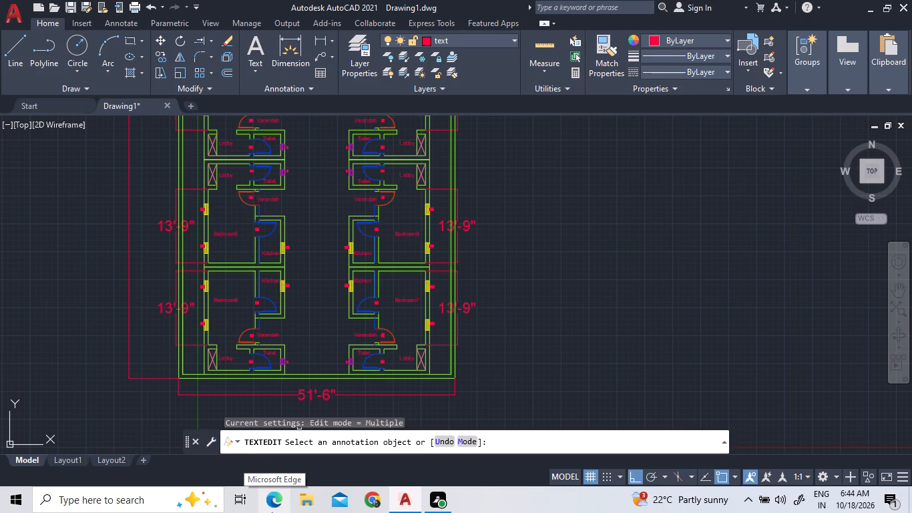
scroll(272, 512, "down", 1)
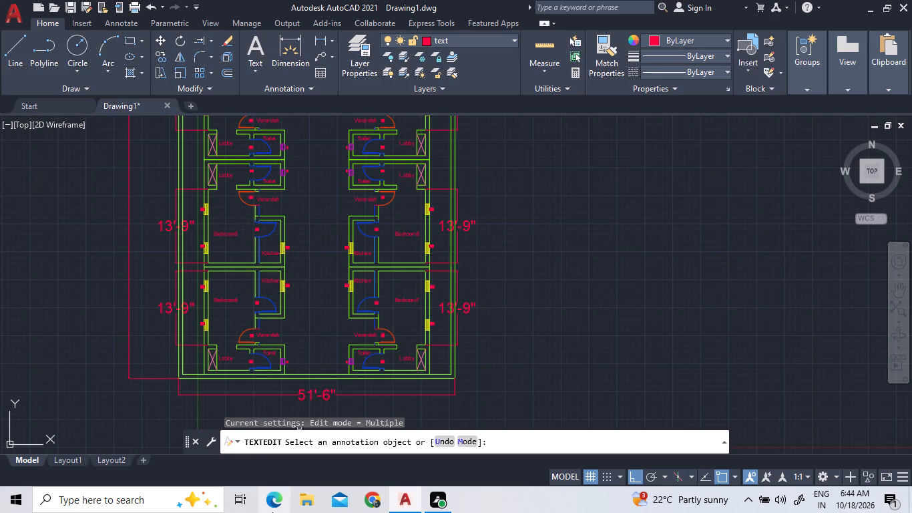
scroll(499, 345, "down", 2)
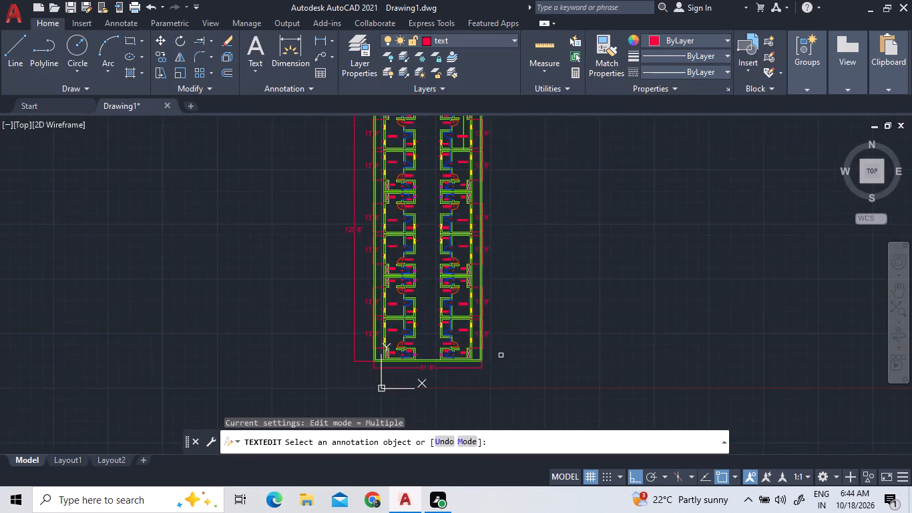
scroll(501, 355, "down", 2)
scroll(465, 248, "up", 2)
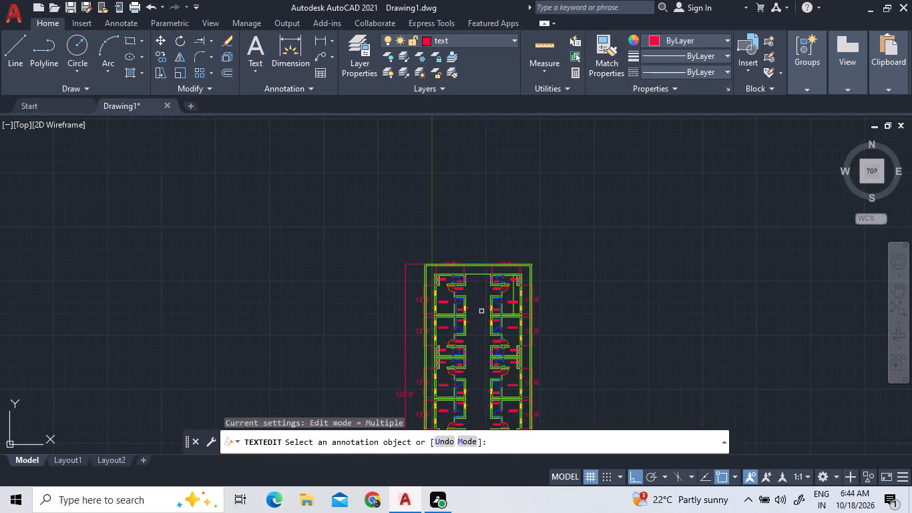
scroll(493, 240, "up", 2)
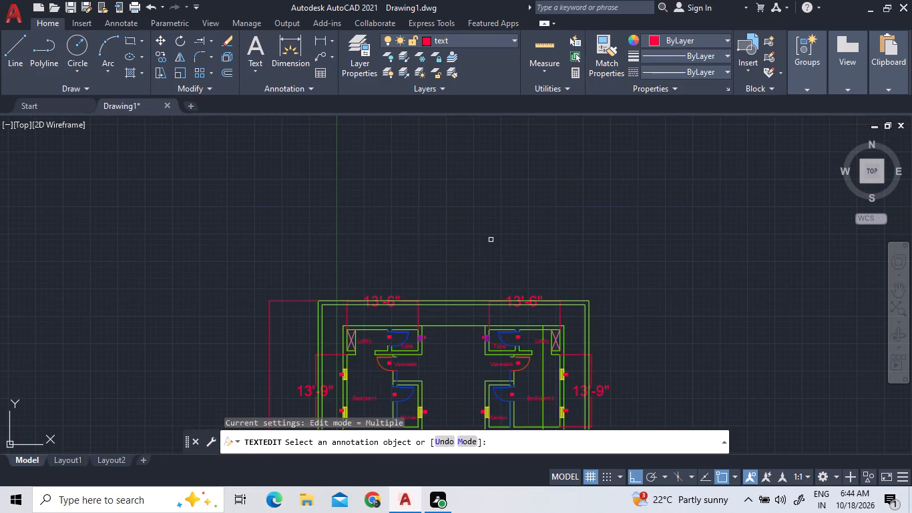
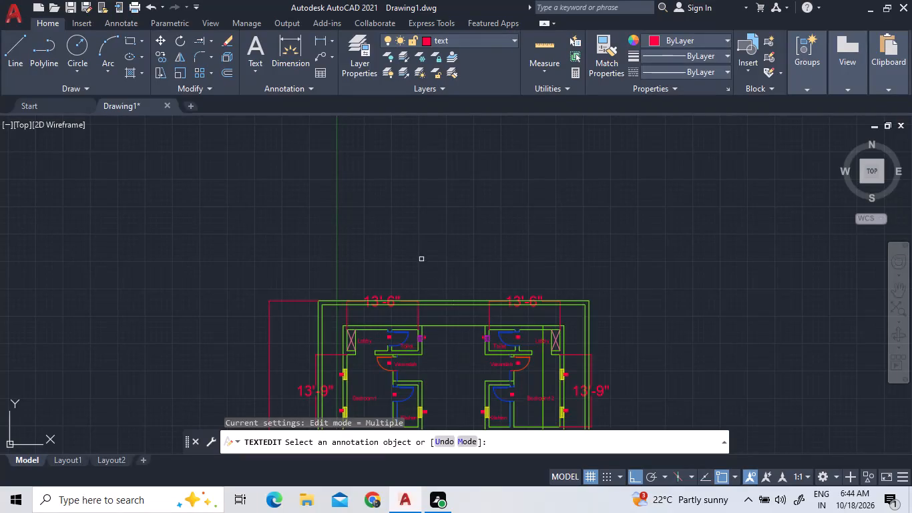
Trim away the wall line that crosses the central corridor between the two topmost units.
left_click(212, 35)
left_click(211, 57)
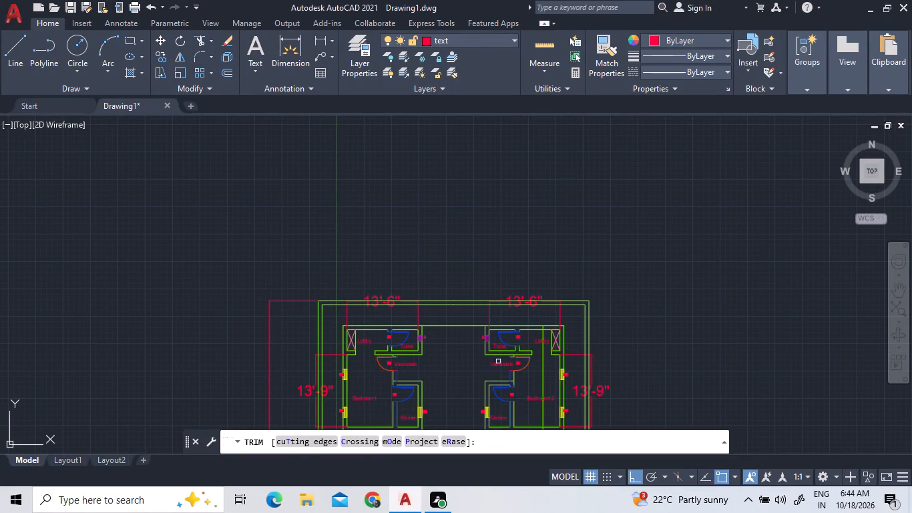
left_click(453, 327)
left_click(440, 325)
Inspect the bottom and top ends of the floor plan for leftover lines crossing the corridor.
scroll(452, 321, "down", 3)
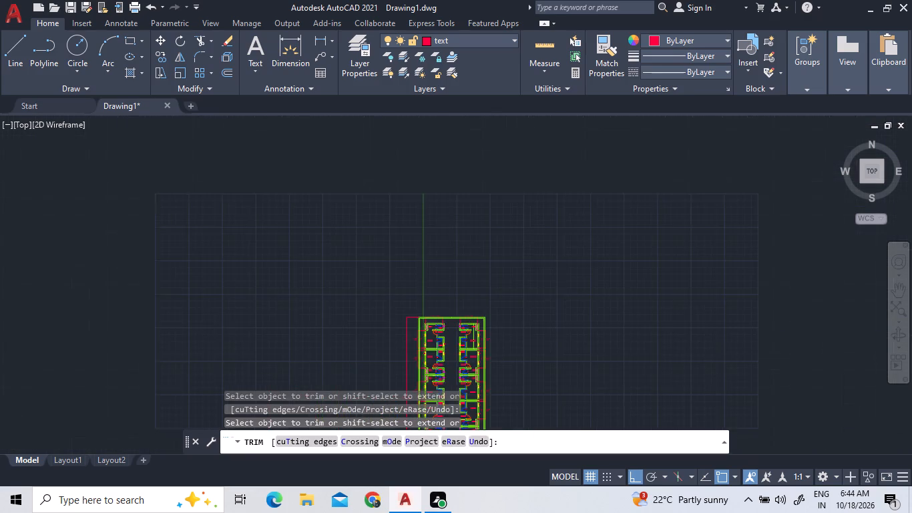
scroll(449, 325, "down", 2)
scroll(437, 403, "up", 2)
scroll(490, 354, "up", 2)
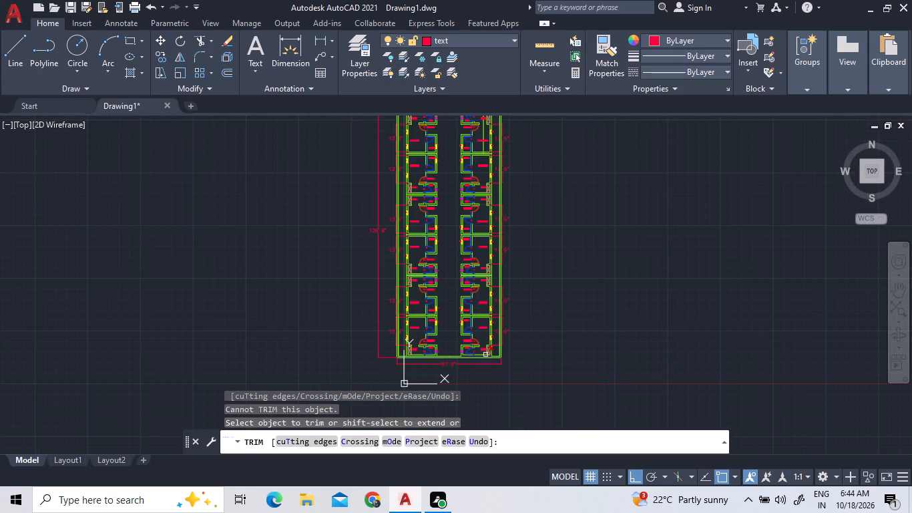
scroll(434, 362, "up", 3)
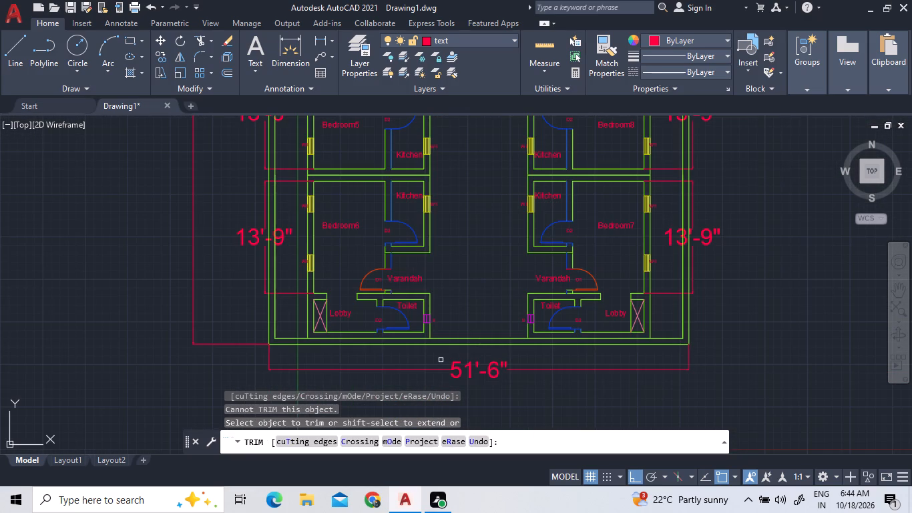
scroll(489, 385, "down", 1)
scroll(458, 456, "down", 2)
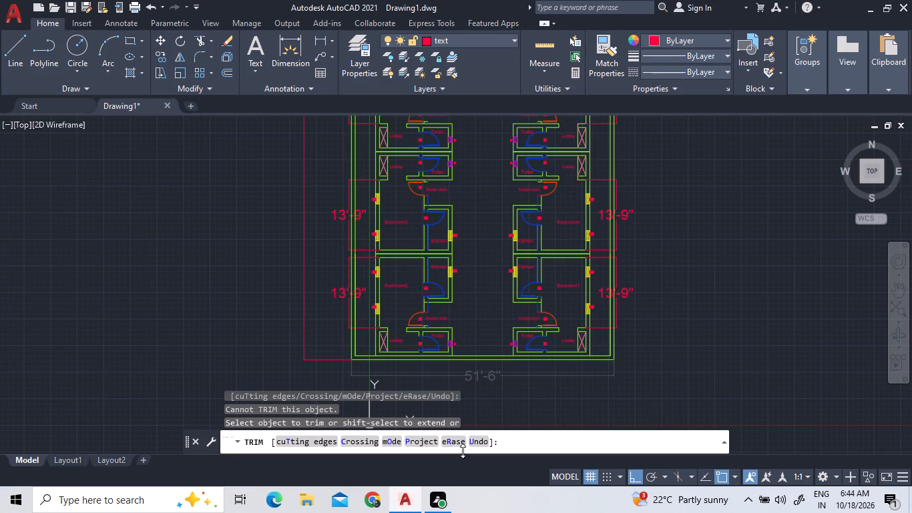
scroll(466, 428, "down", 4)
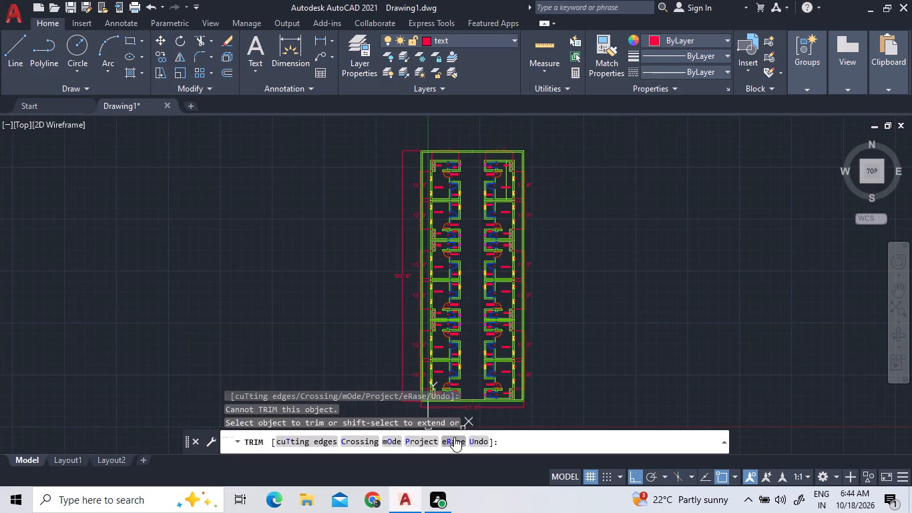
scroll(506, 123, "up", 2)
scroll(446, 168, "up", 1)
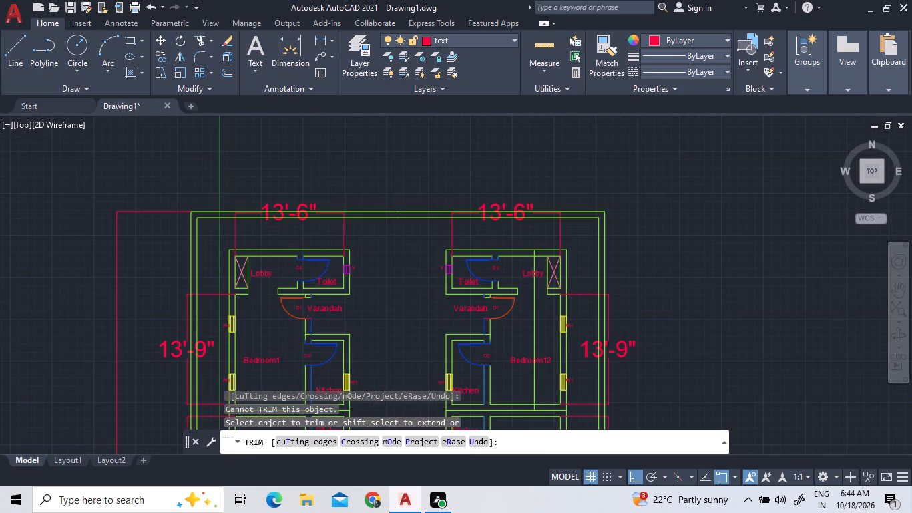
right_click(424, 178)
left_click(430, 182)
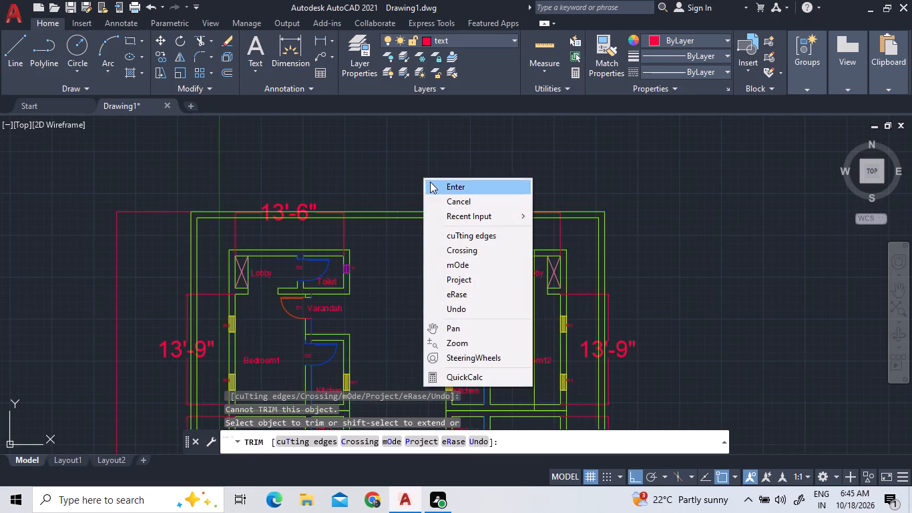
Add multiline text reading "Studio units" above the top wall of the floor plan.
scroll(380, 167, "down", 1)
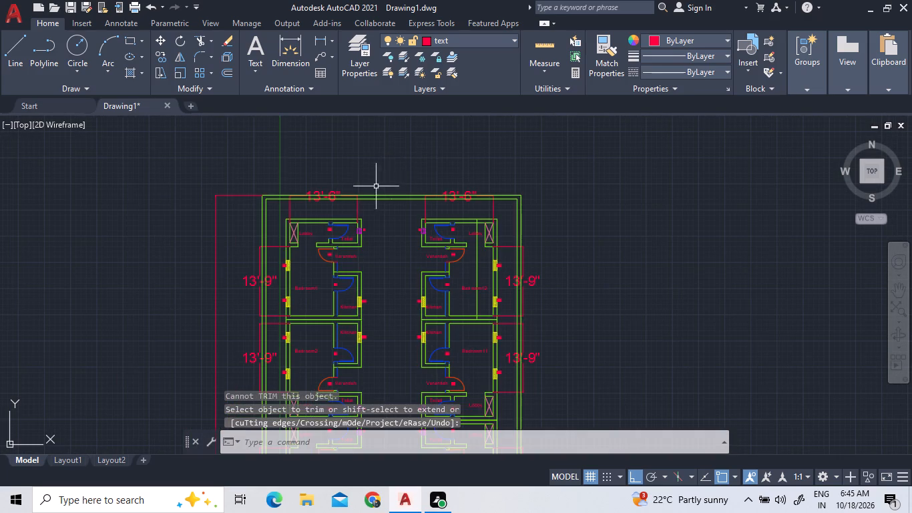
scroll(397, 105, "up", 1)
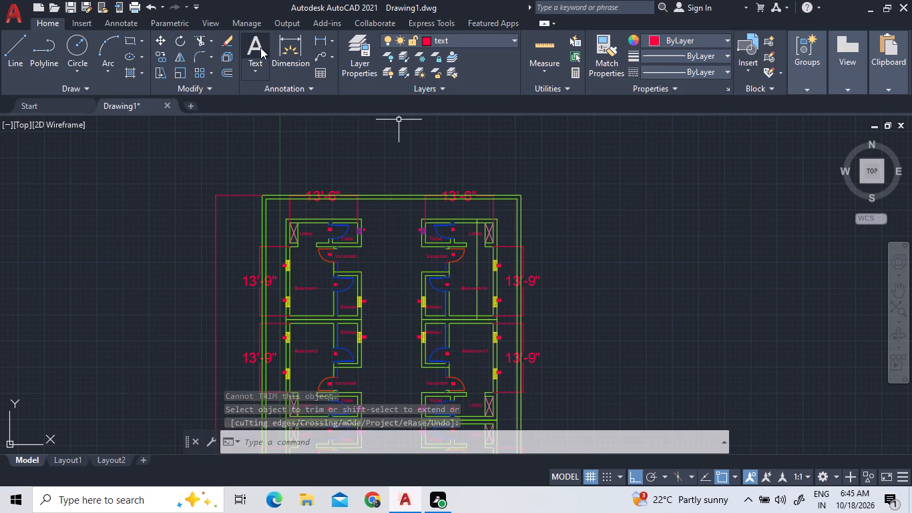
left_click(259, 46)
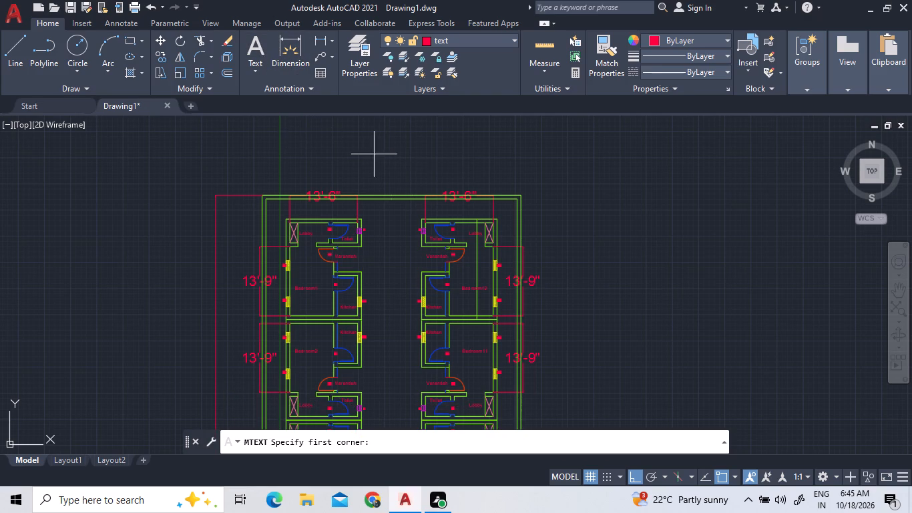
double_click(262, 35)
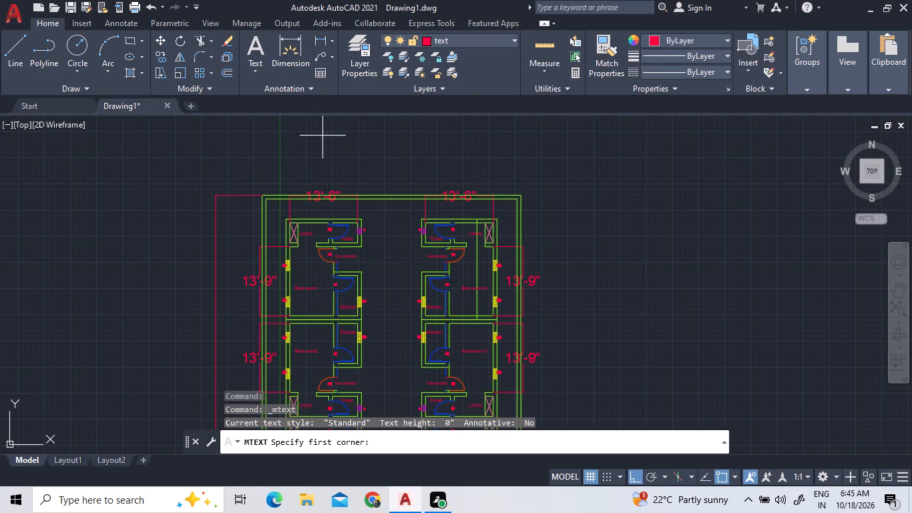
left_click(320, 134)
left_click(440, 167)
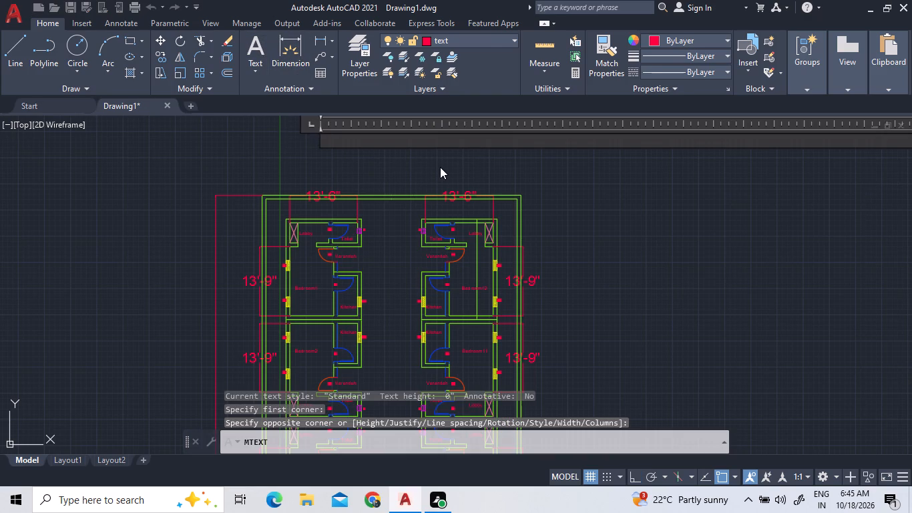
type("st")
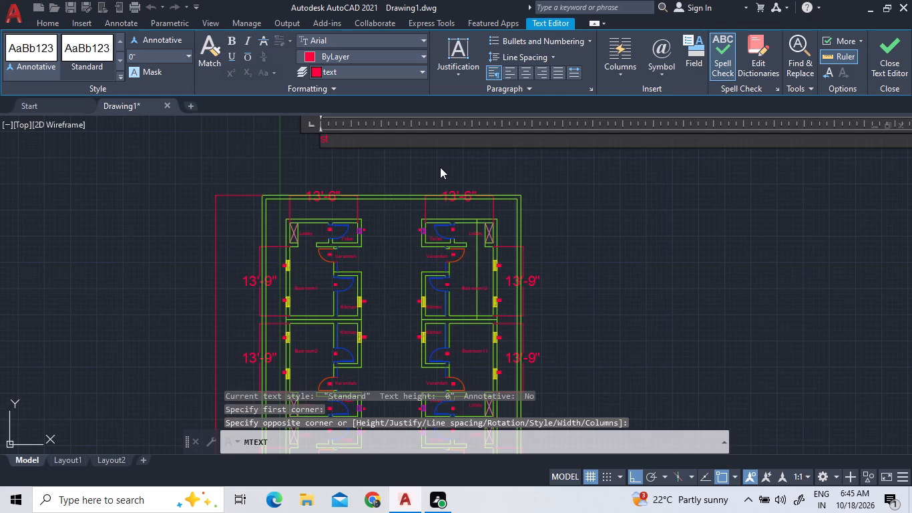
key("BackSpace")
key("BackSpace")
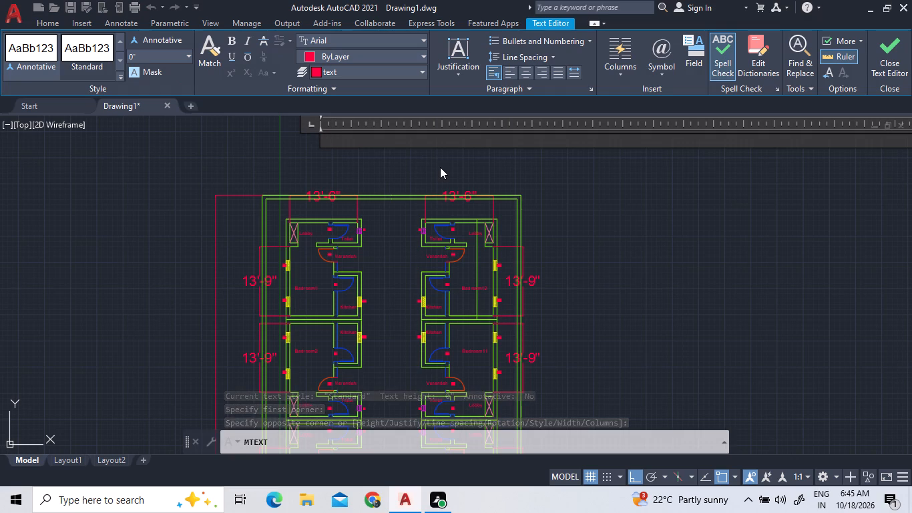
key("s")
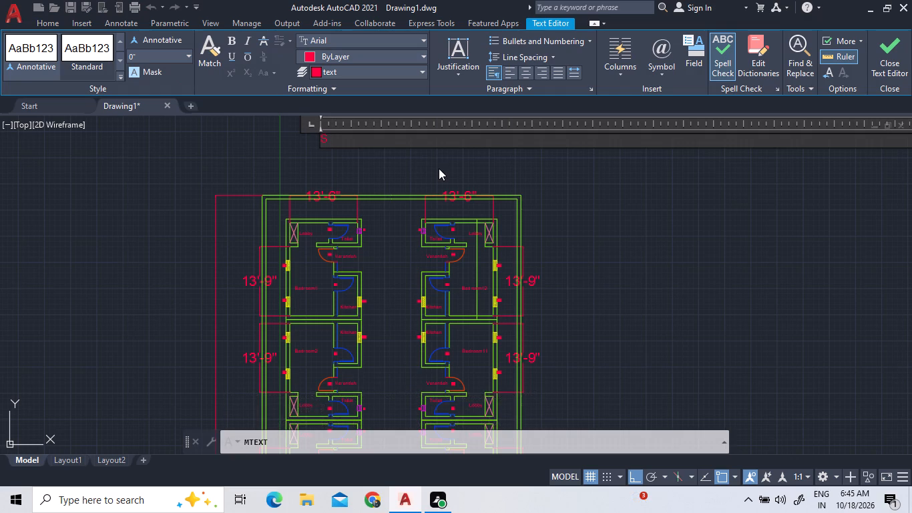
key("t")
type("ud")
type("io")
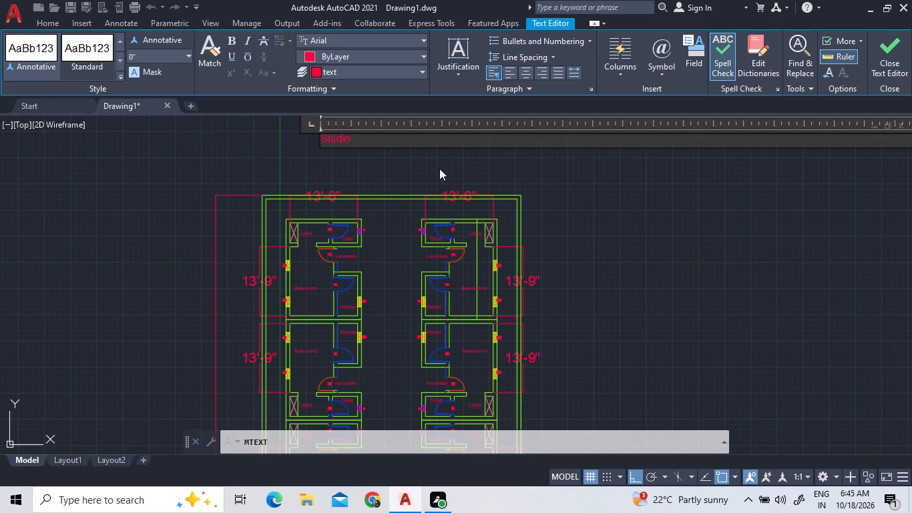
key("space")
type("unit")
key("s")
Set the height of the whole "Studio units" text to 5'.
left_click_drag(376, 136, 359, 133)
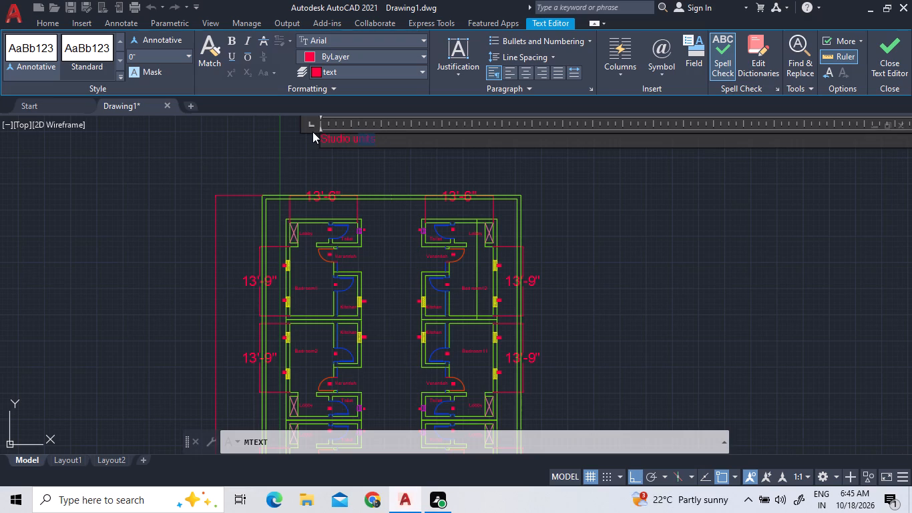
triple_click(351, 134)
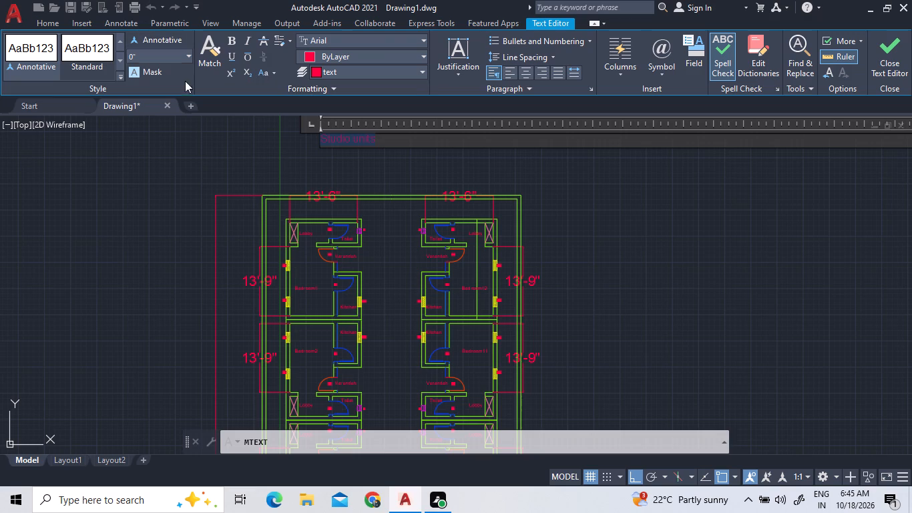
left_click(168, 57)
type("5'")
key("Return")
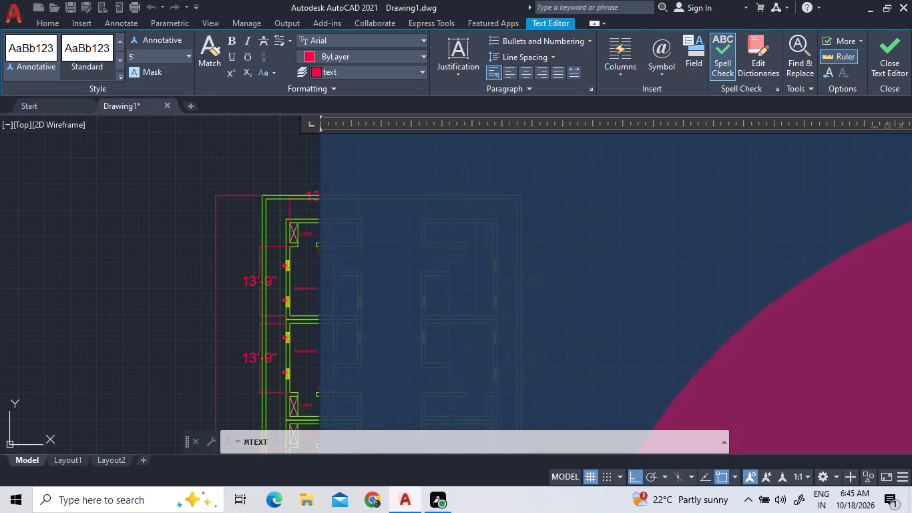
left_click(132, 182)
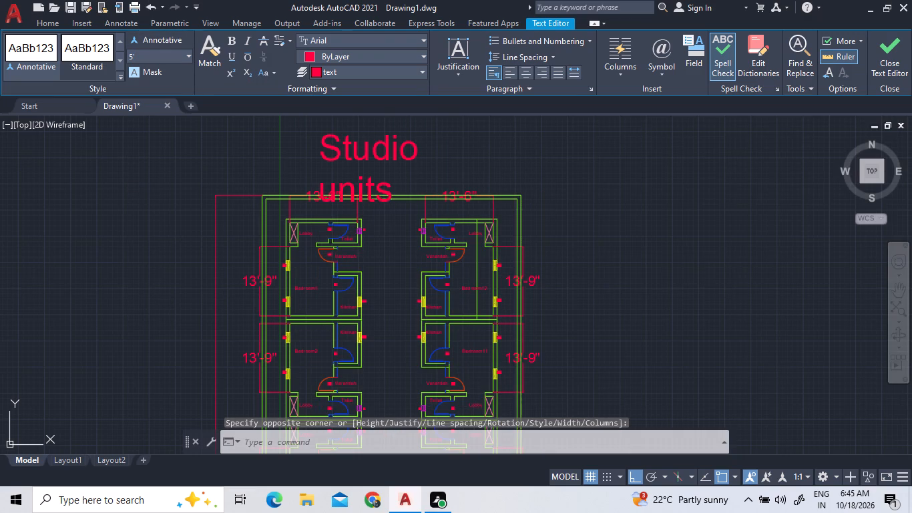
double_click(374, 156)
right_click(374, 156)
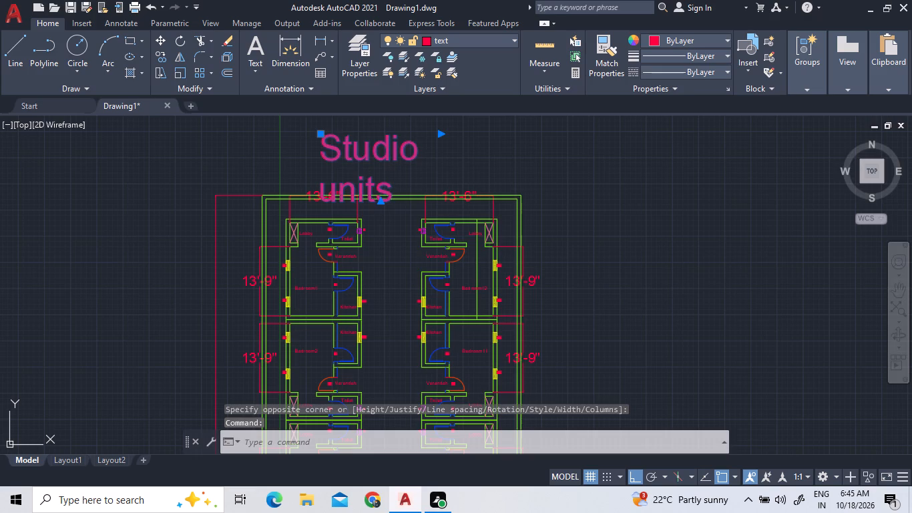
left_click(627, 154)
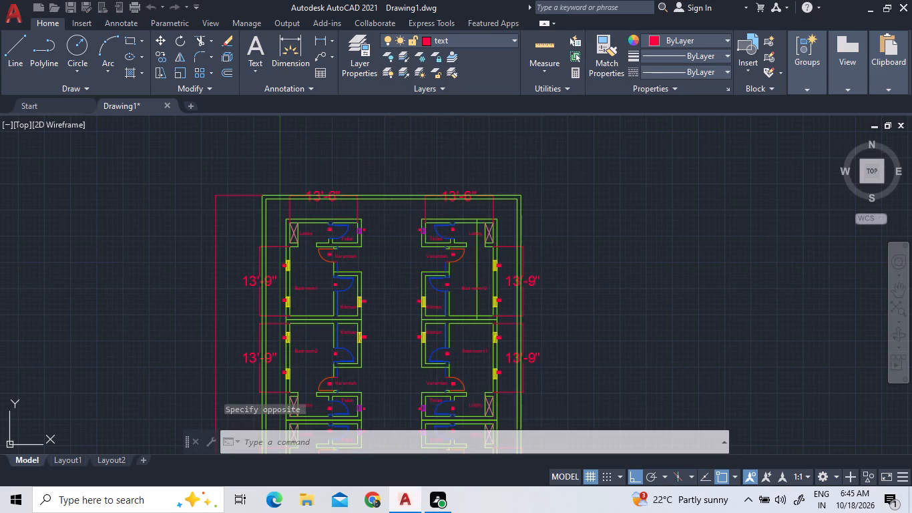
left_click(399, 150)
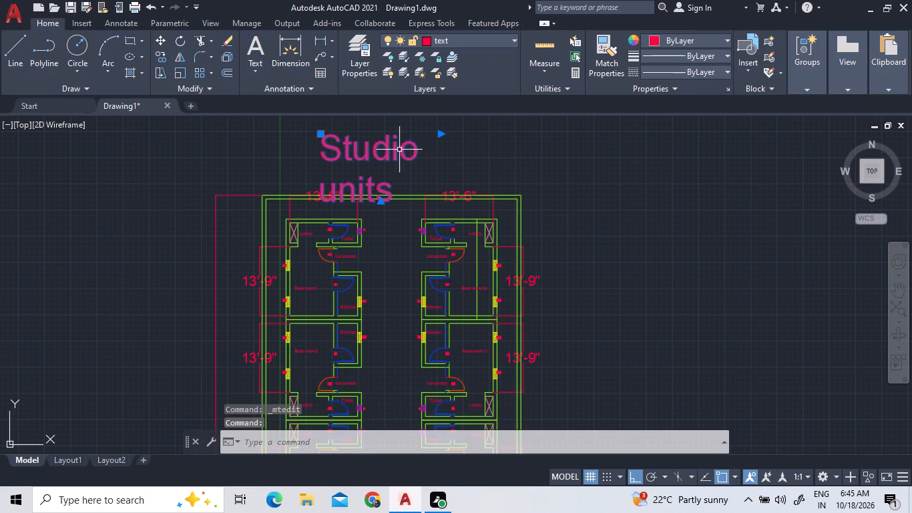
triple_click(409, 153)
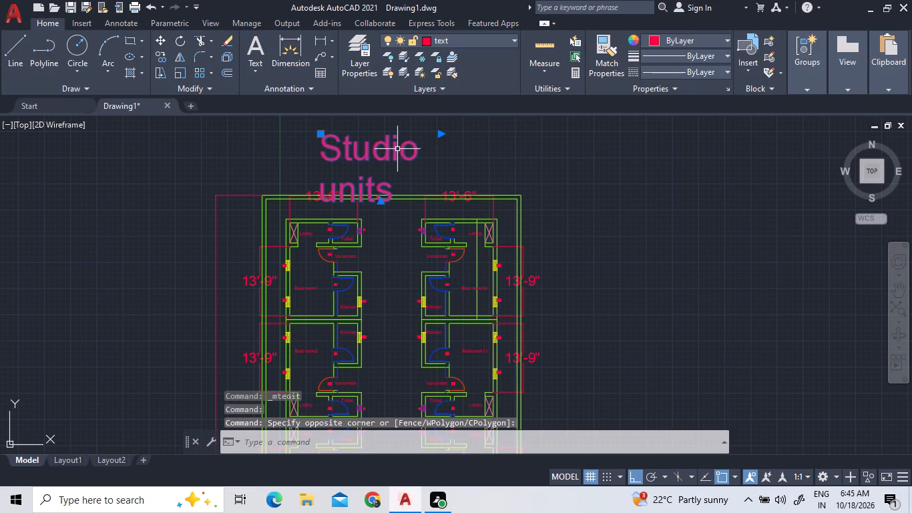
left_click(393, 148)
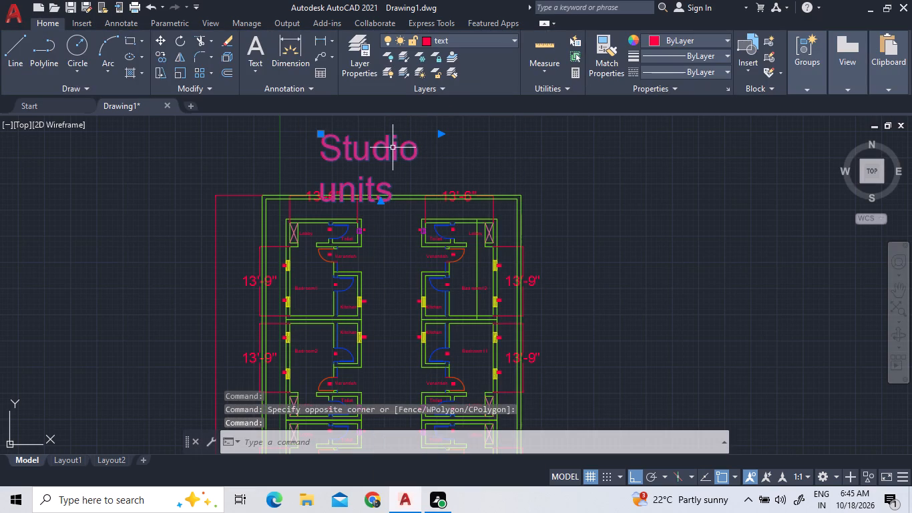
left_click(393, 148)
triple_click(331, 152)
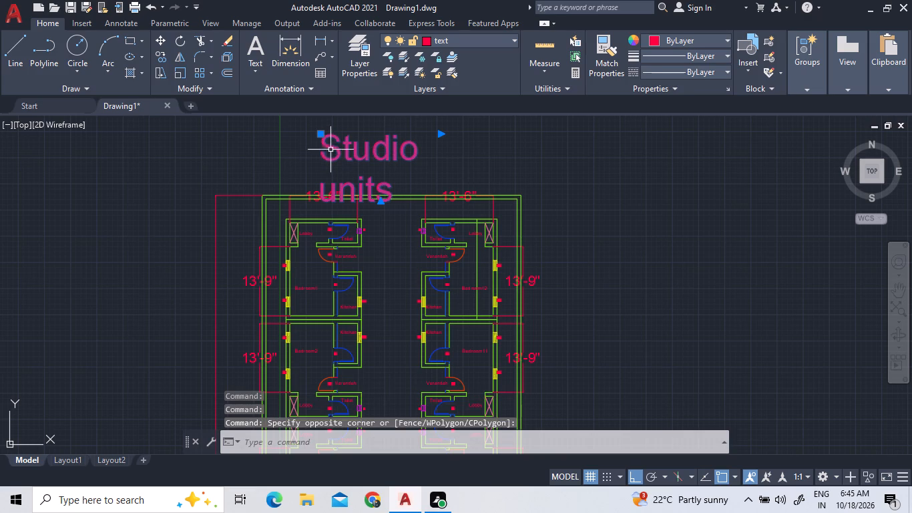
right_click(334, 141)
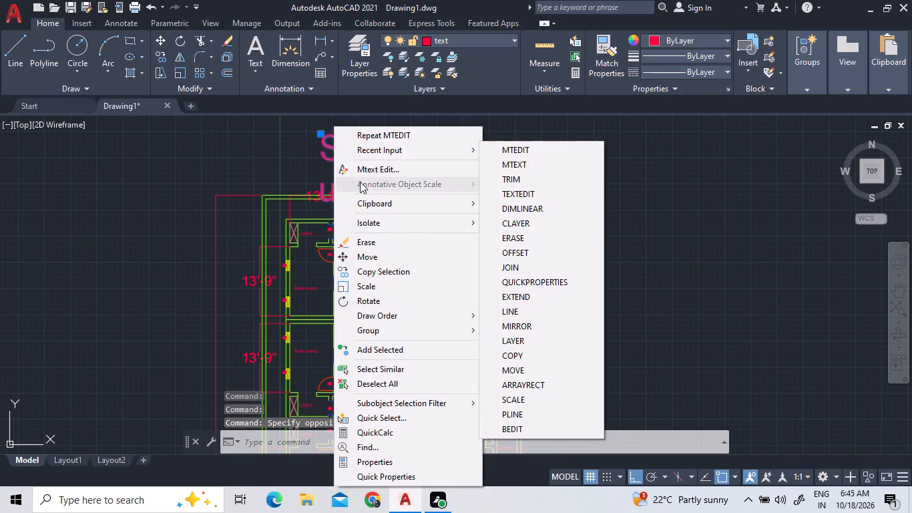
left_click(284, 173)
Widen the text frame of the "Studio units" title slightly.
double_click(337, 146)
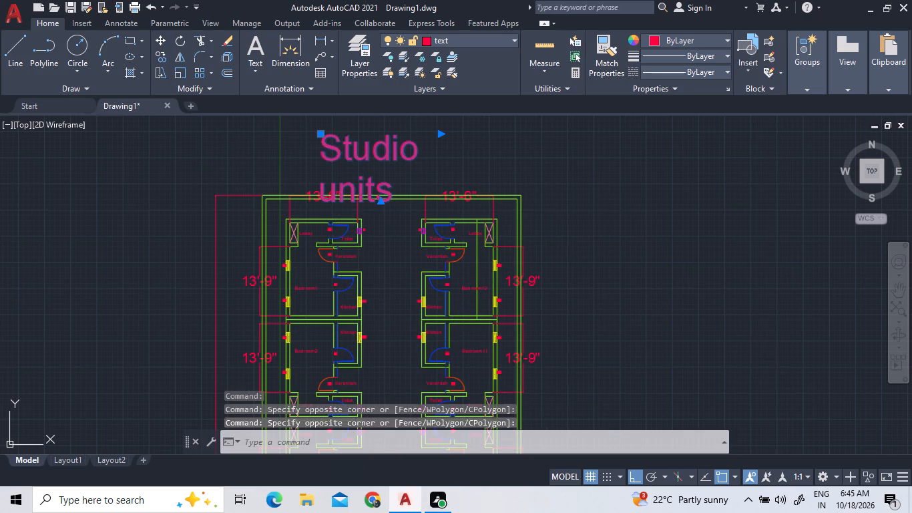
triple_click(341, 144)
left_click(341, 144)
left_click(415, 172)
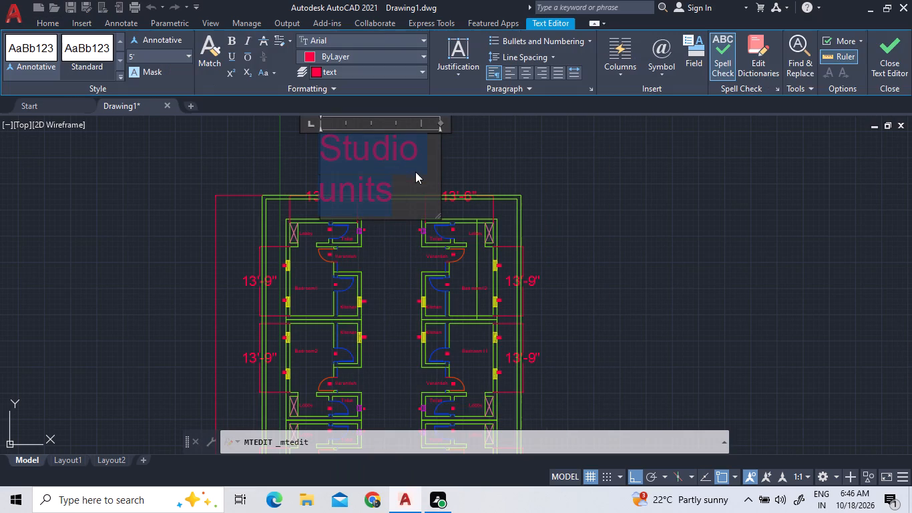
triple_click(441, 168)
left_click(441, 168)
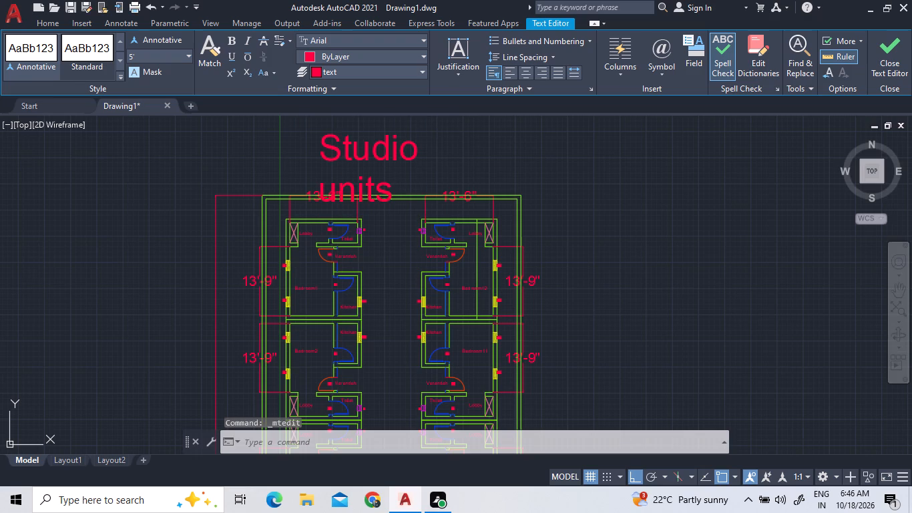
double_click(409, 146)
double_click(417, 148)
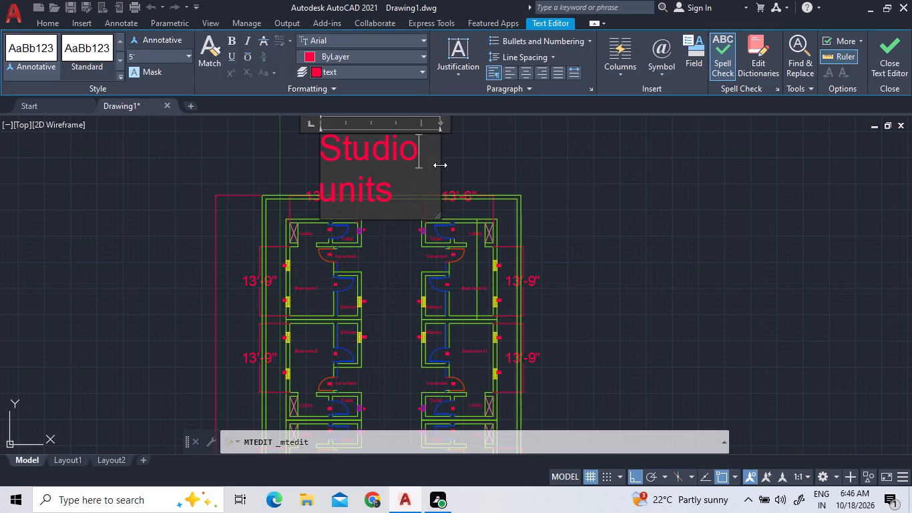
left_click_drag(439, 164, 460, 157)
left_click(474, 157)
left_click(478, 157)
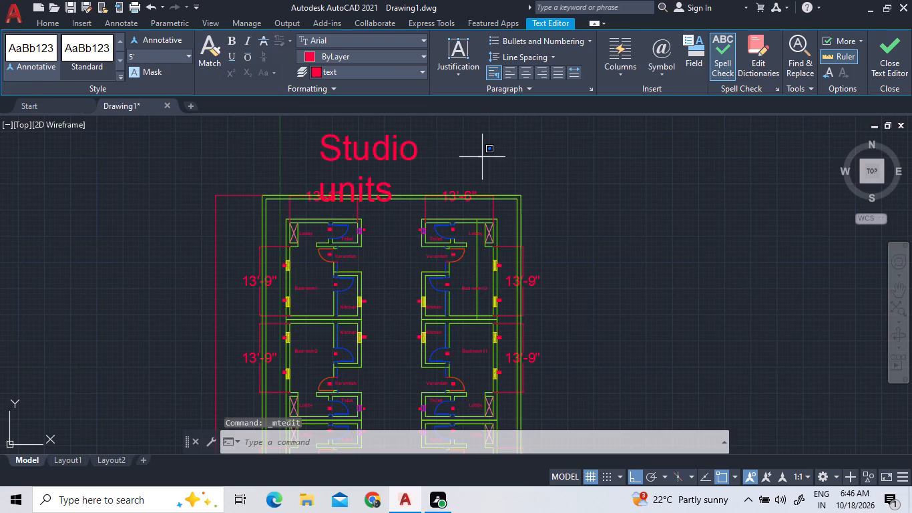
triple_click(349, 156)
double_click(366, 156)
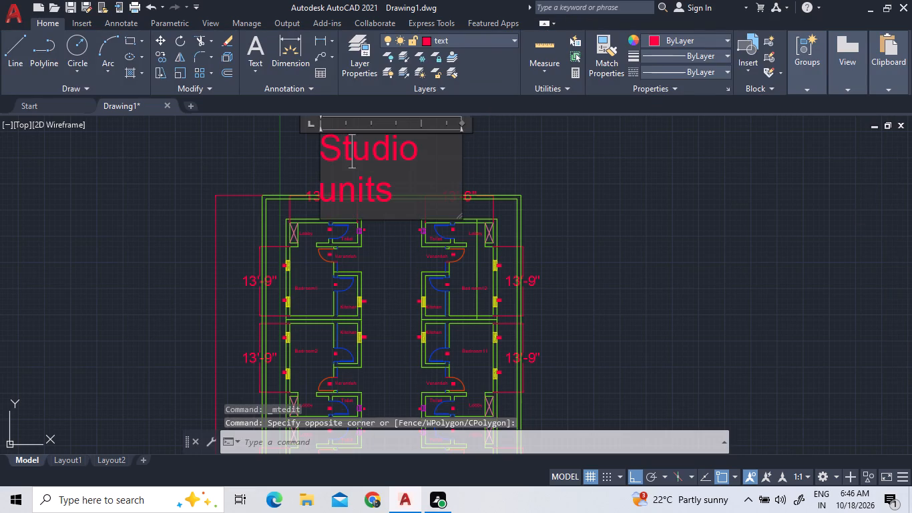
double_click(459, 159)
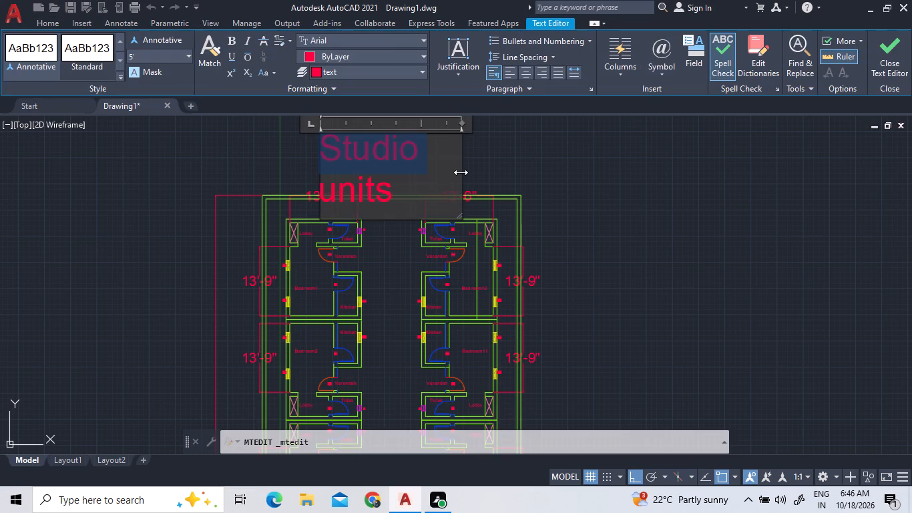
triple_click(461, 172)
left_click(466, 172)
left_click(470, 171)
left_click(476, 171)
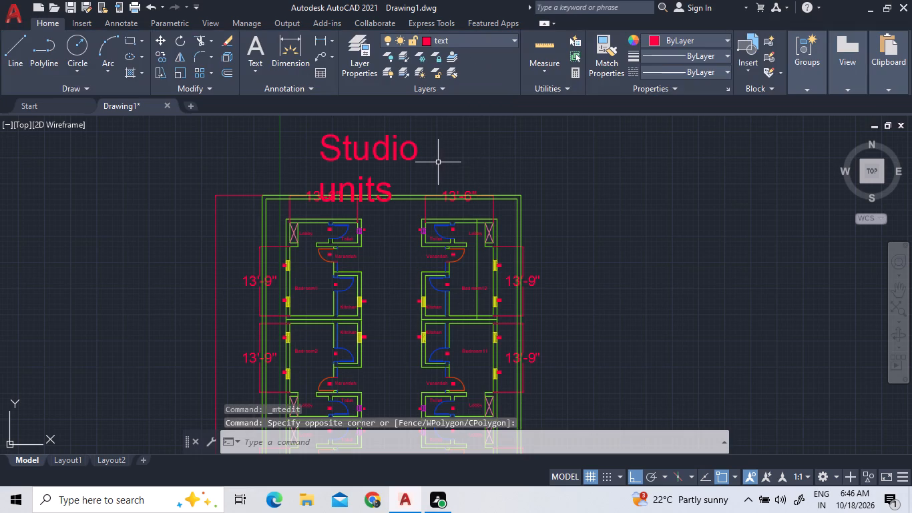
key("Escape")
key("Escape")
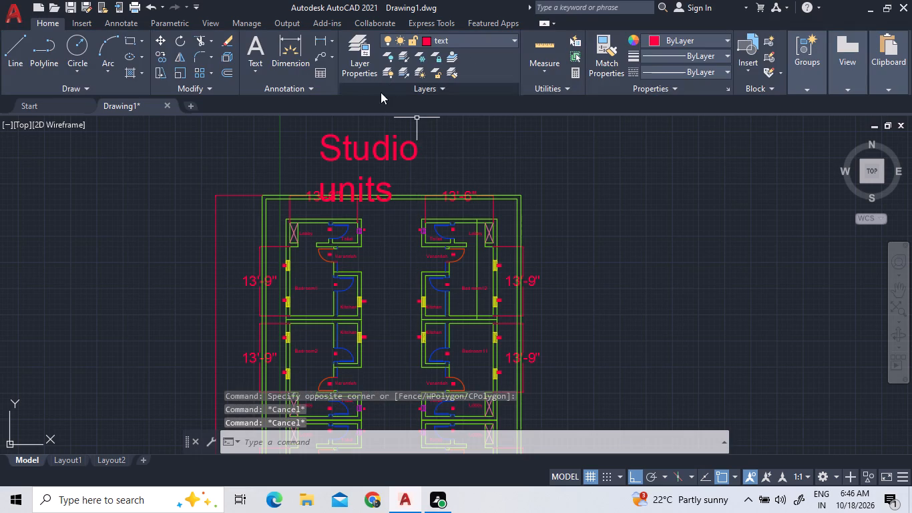
Move the "Studio units" title straight up, clear of the plan's top wall.
left_click(401, 143)
right_click(413, 155)
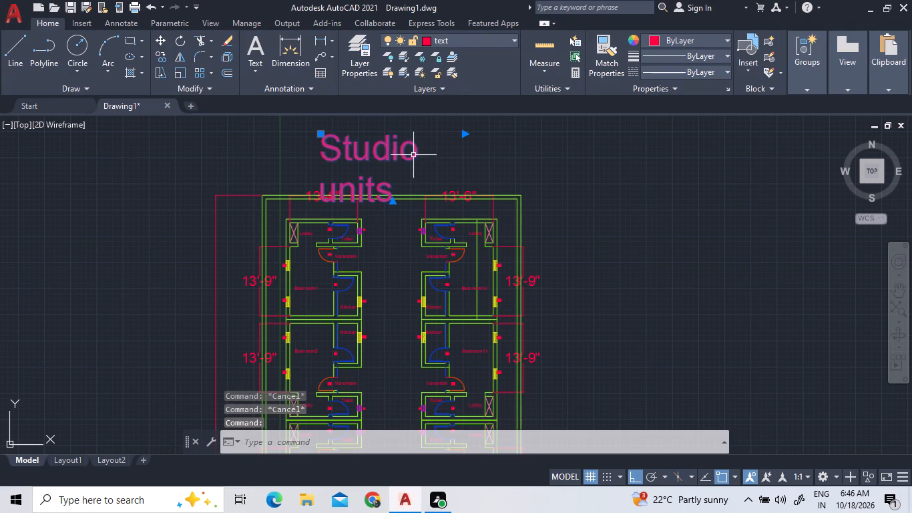
double_click(458, 255)
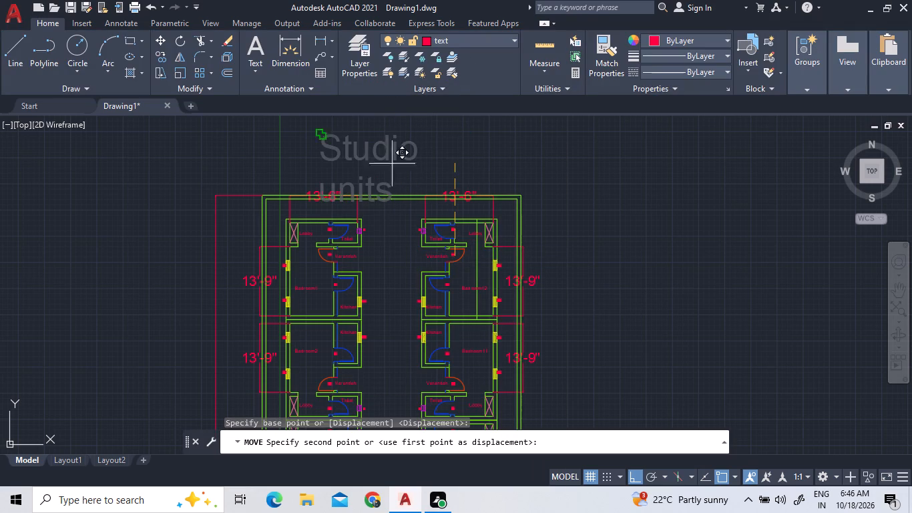
scroll(399, 189, "down", 2)
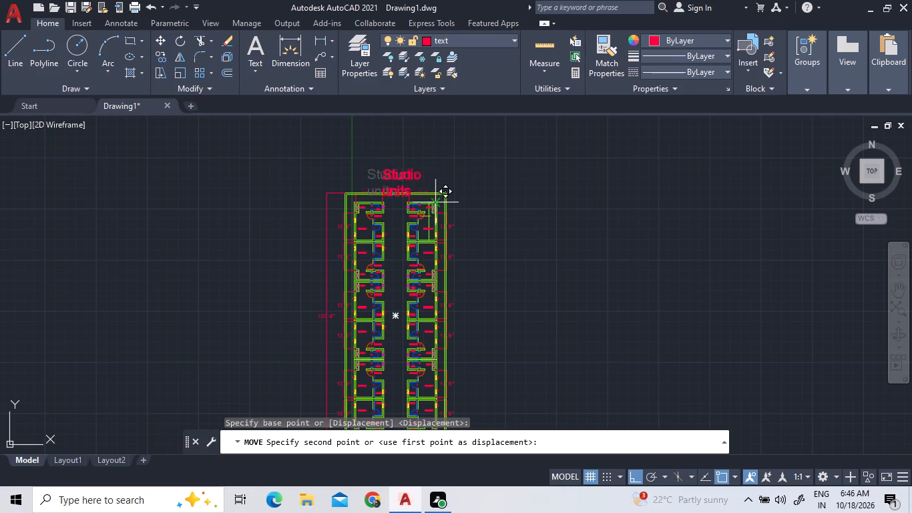
double_click(445, 185)
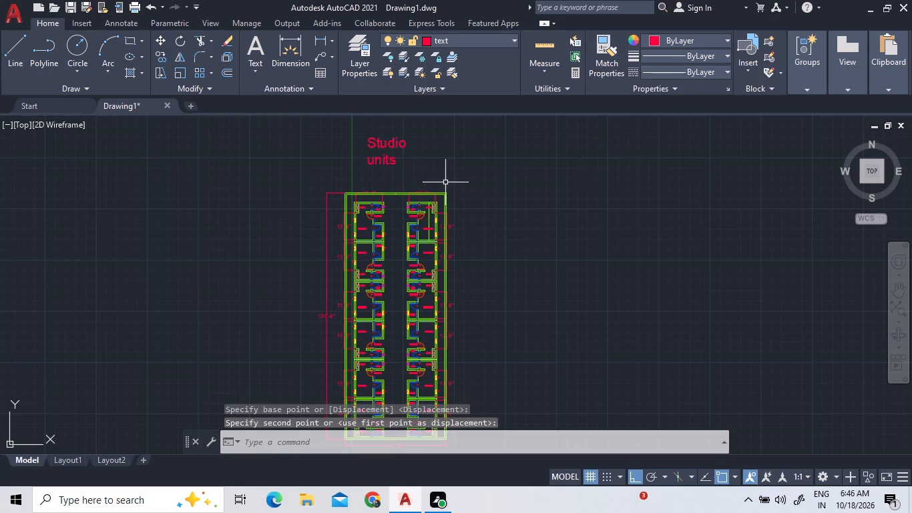
Widen the title's text frame so "Studio units" fits on a single line.
left_click(384, 142)
scroll(385, 140, "up", 3)
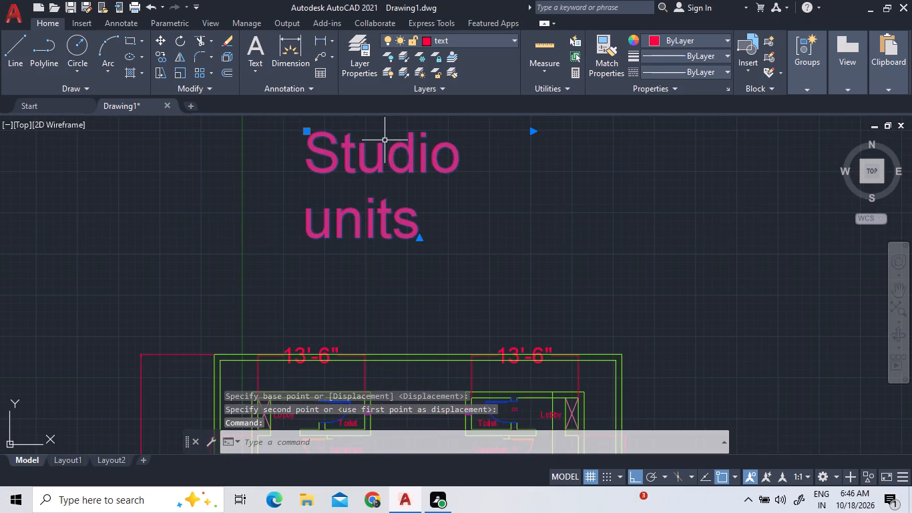
triple_click(406, 174)
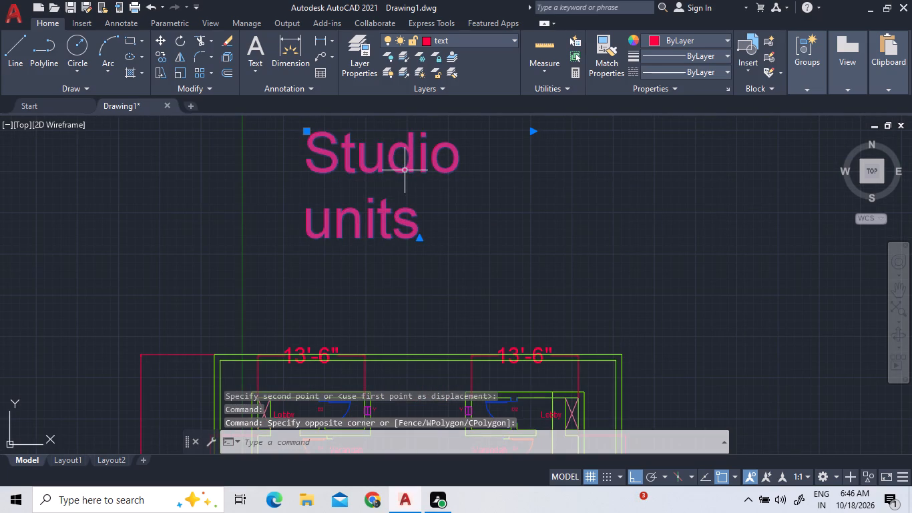
double_click(405, 170)
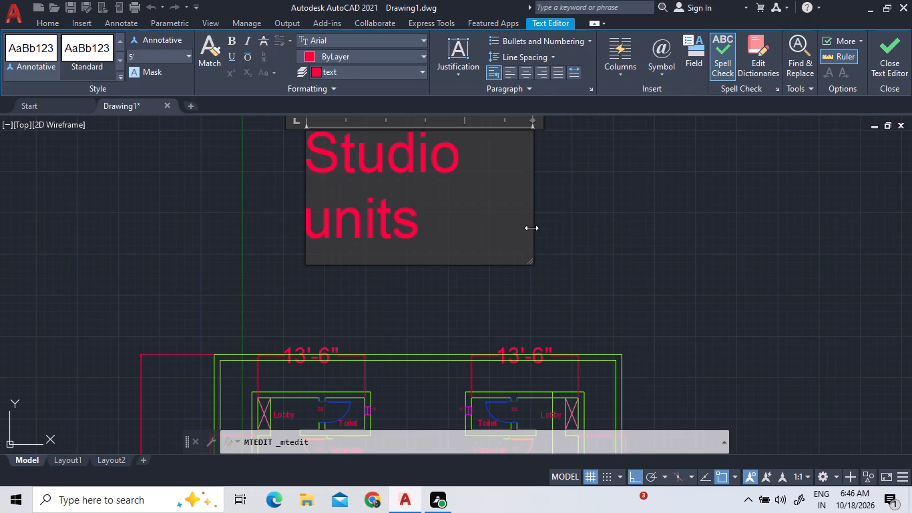
left_click_drag(531, 226, 642, 218)
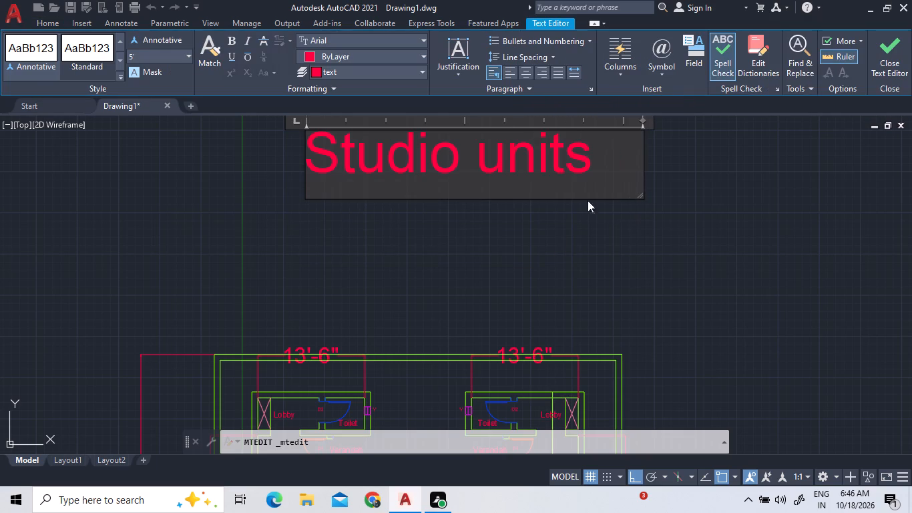
left_click(441, 218)
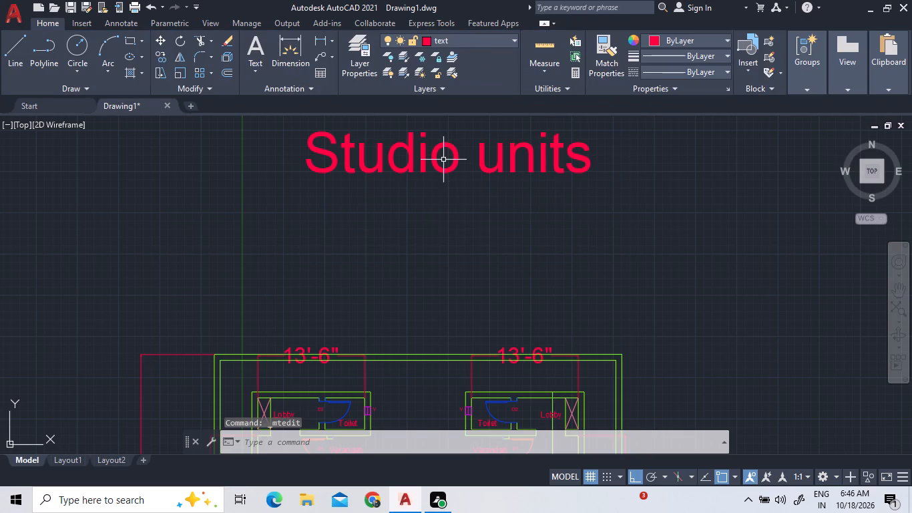
Move the single-line "Studio units" title about 17' straight down, to just above the plan's top wall.
left_click(442, 158)
left_click(376, 145)
right_click(421, 216)
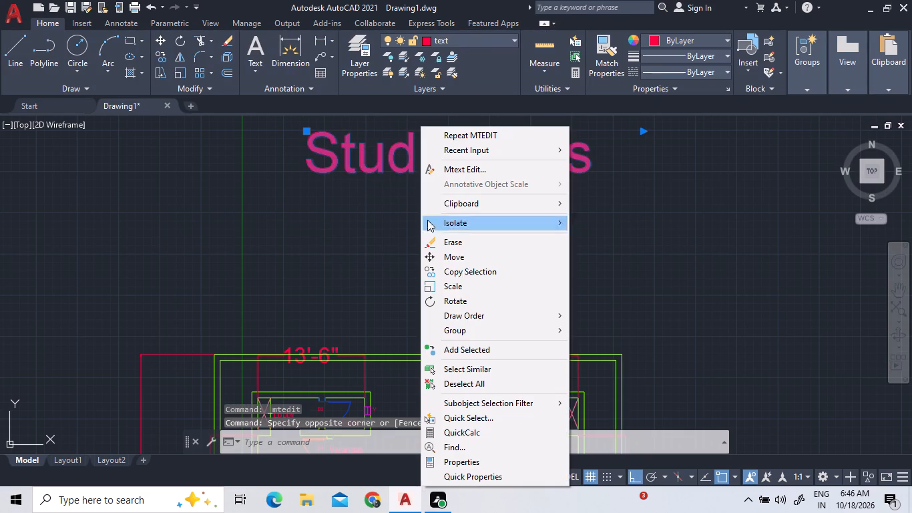
left_click(457, 252)
left_click(457, 244)
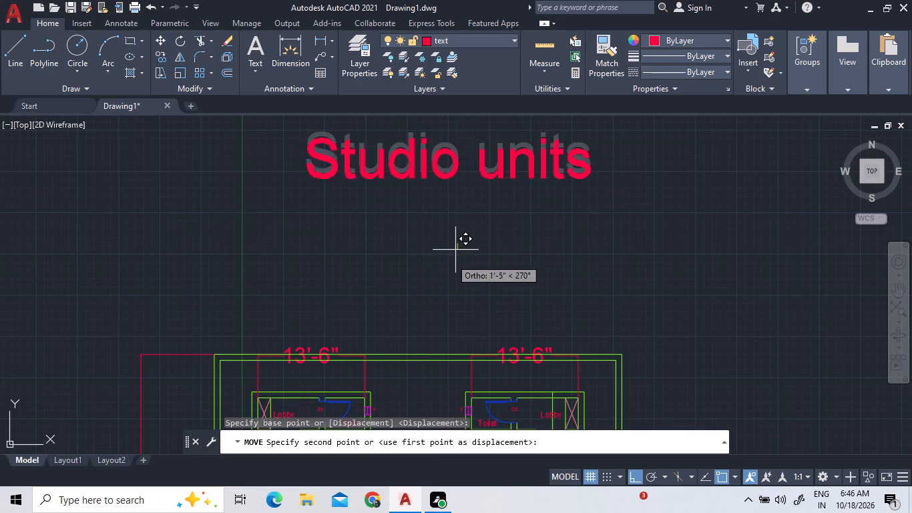
left_click(429, 379)
Examine the whole floor plan together with the placement of its title.
scroll(443, 191, "down", 2)
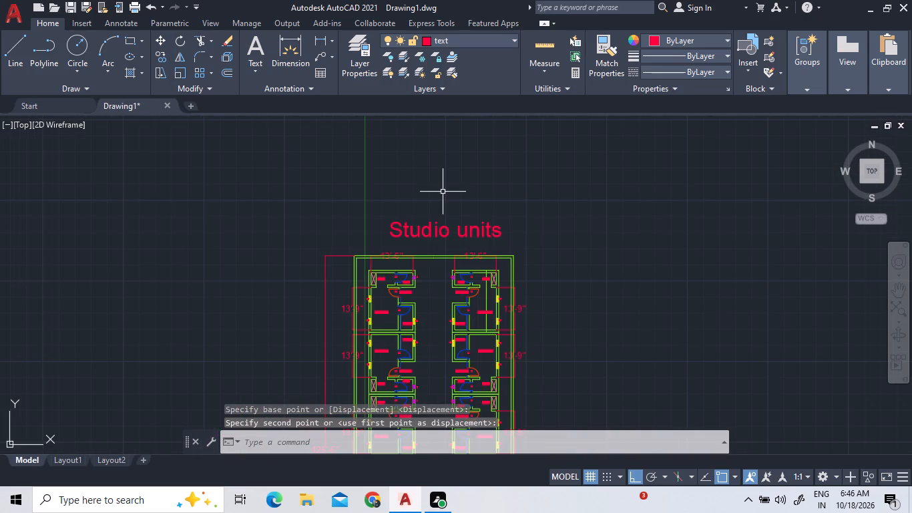
scroll(485, 175, "down", 1)
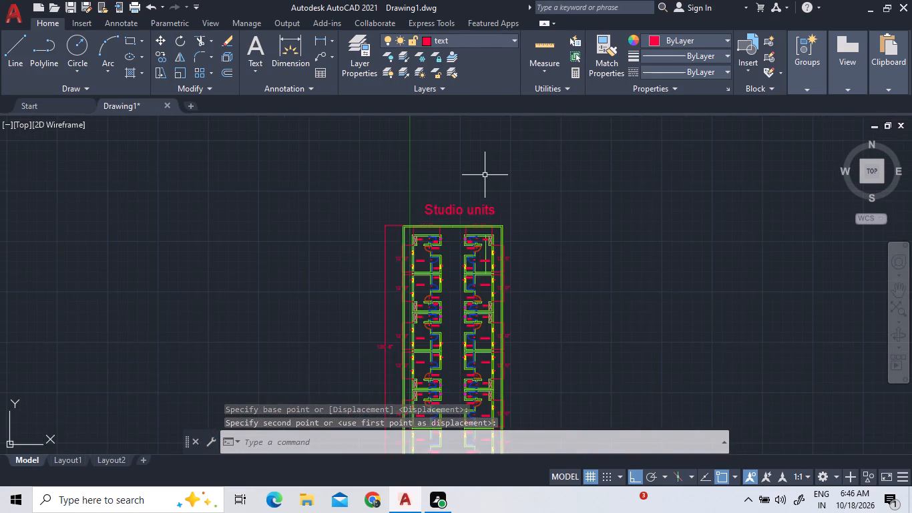
scroll(485, 175, "down", 1)
scroll(437, 407, "up", 3)
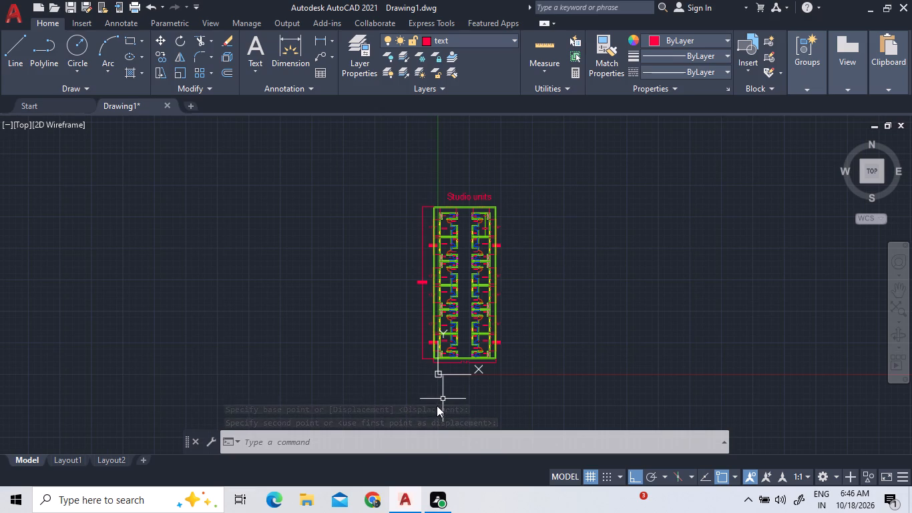
scroll(517, 309, "up", 2)
scroll(515, 304, "down", 2)
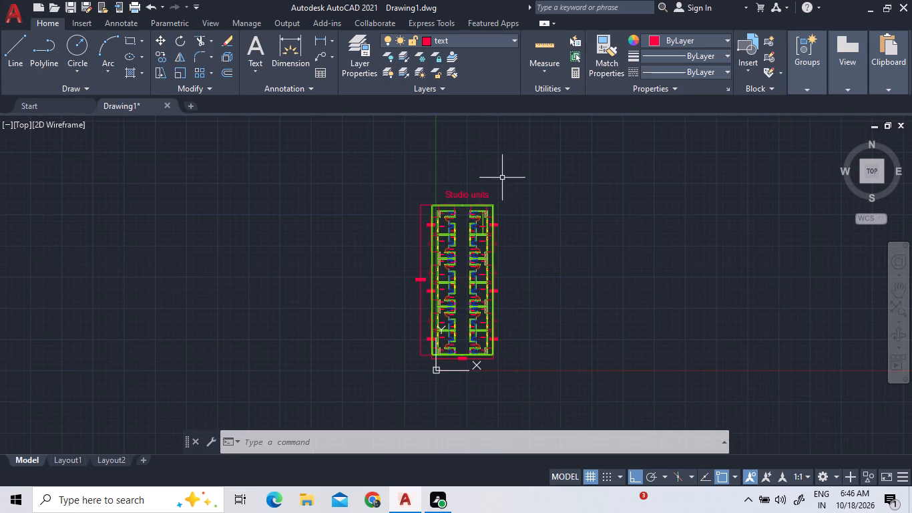
scroll(499, 200, "up", 3)
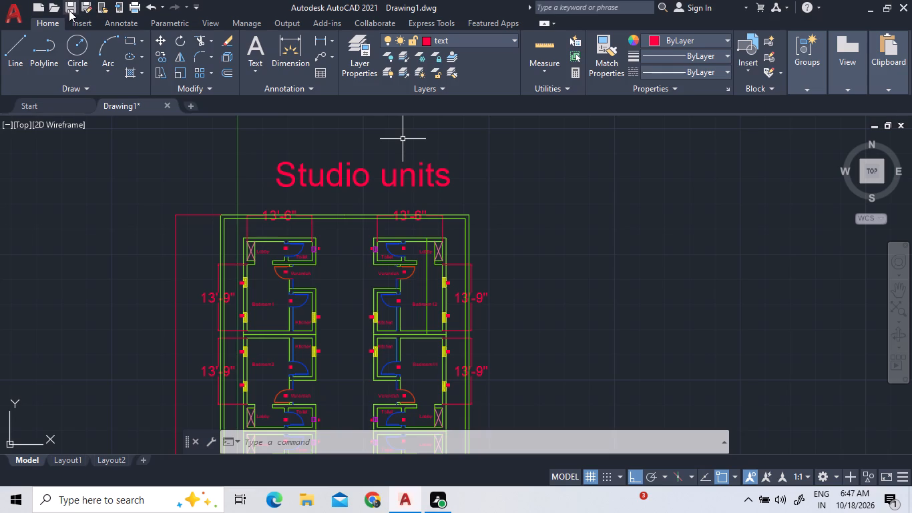
Start saving the drawing and choose the AUTOCAD folder on New Volume (H:) as its location.
left_click(69, 10)
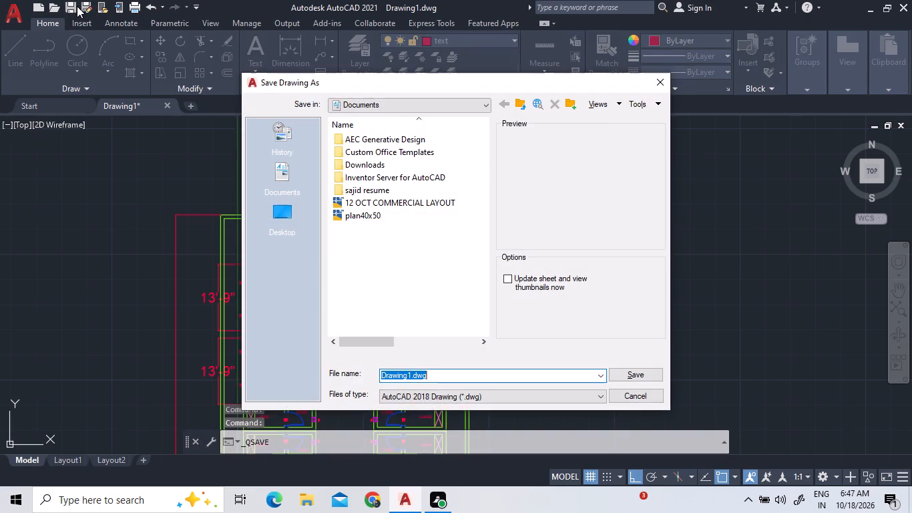
left_click(426, 106)
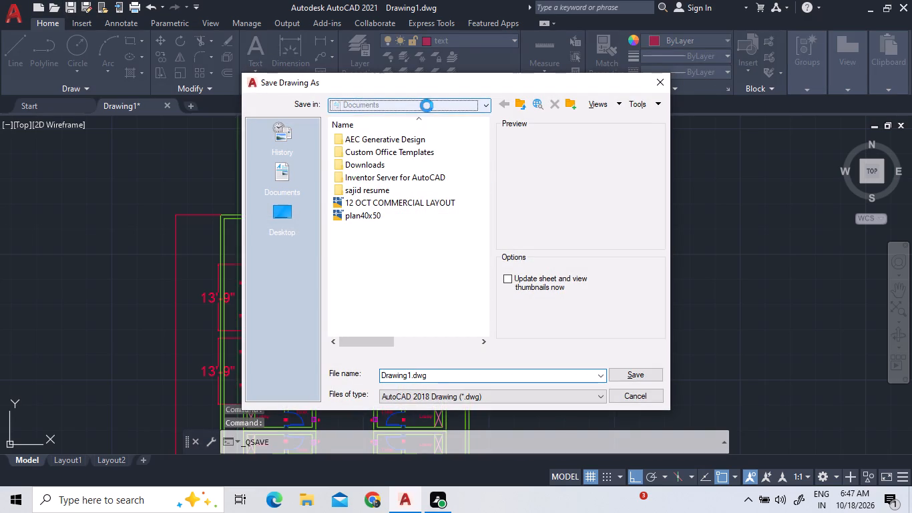
double_click(427, 192)
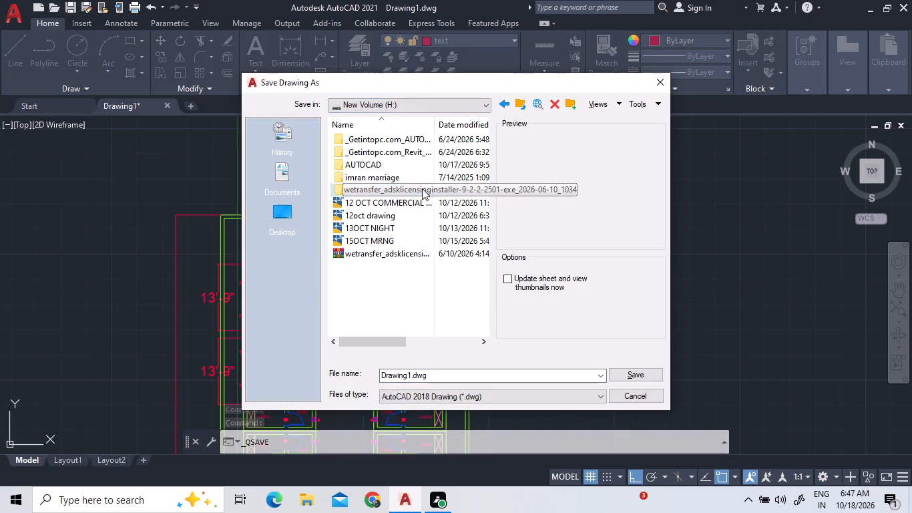
triple_click(407, 169)
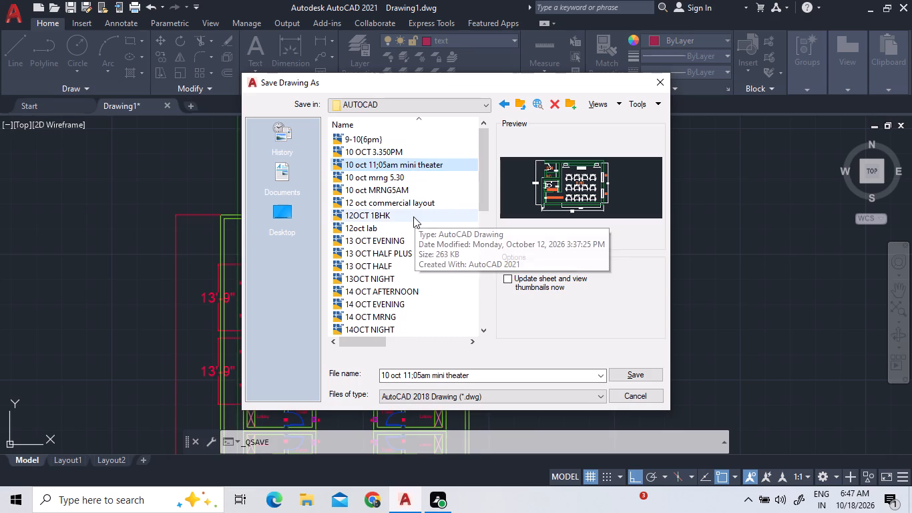
Name the drawing file "18 oct mrng" and save it in the AUTOCAD folder.
key("1")
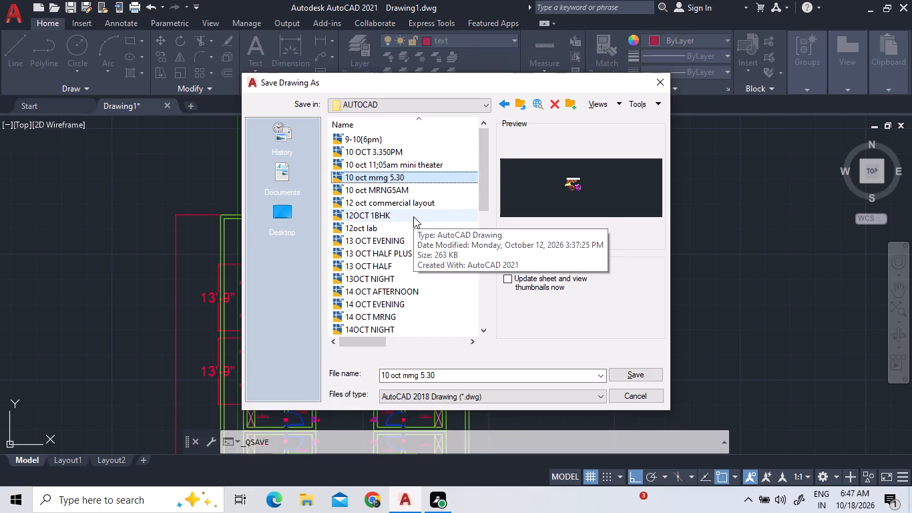
double_click(476, 376)
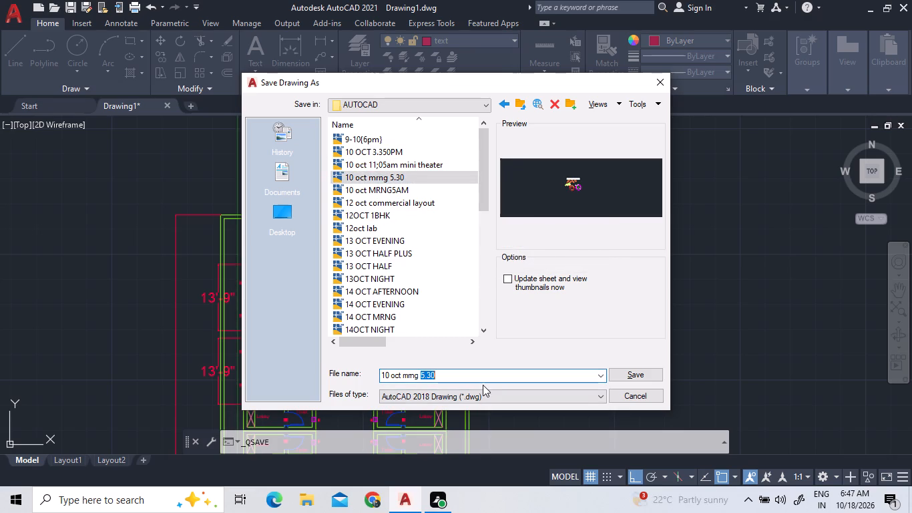
key("BackSpace")
key("BackSpace")
key("BackSpace")
key("BackSpace")
key("BackSpace")
key("BackSpace")
key("BackSpace")
key("BackSpace")
key("BackSpace")
key("BackSpace")
key("BackSpace")
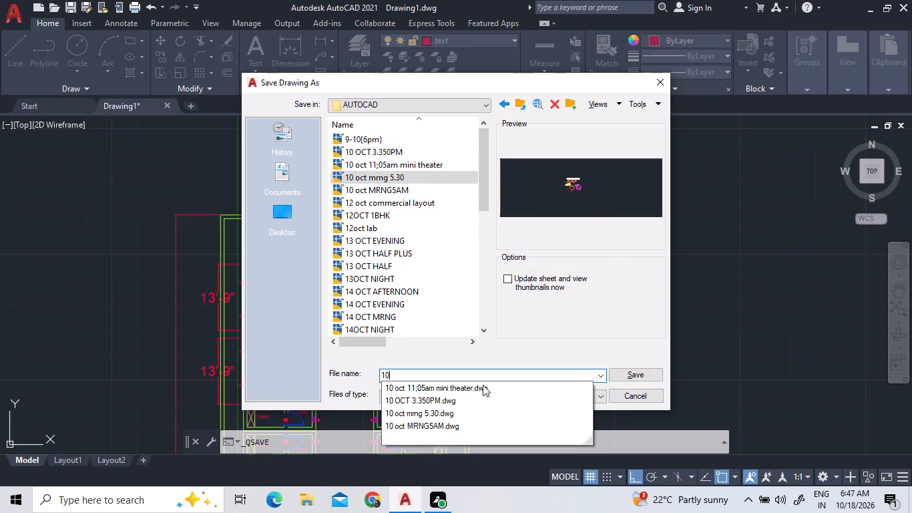
key("BackSpace")
type("8 oct")
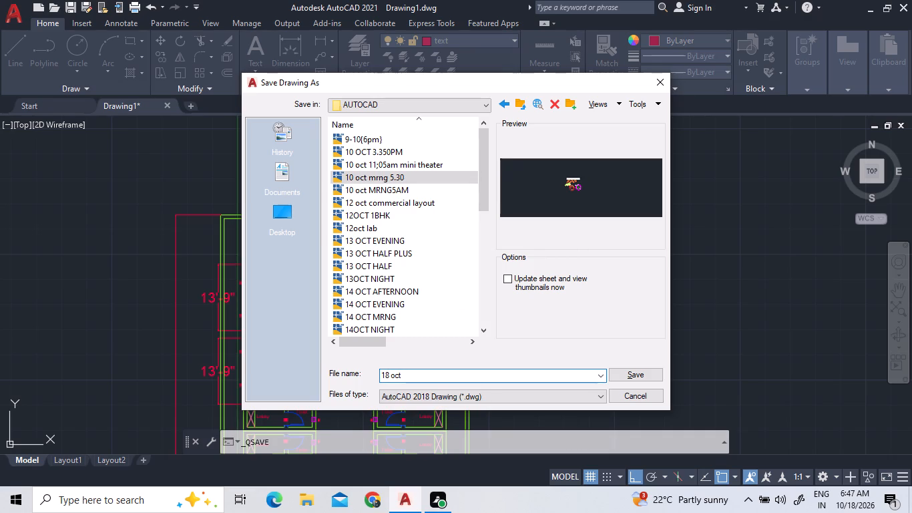
key("space")
type("mrng")
double_click(632, 374)
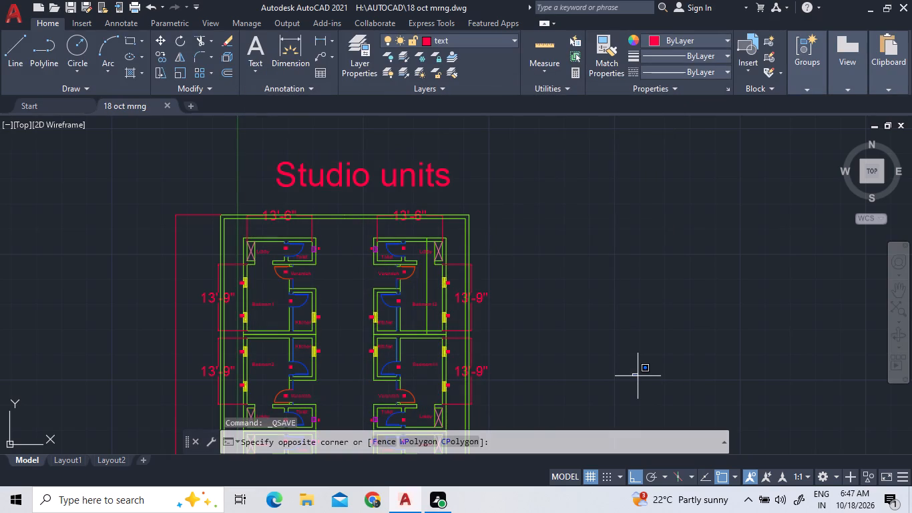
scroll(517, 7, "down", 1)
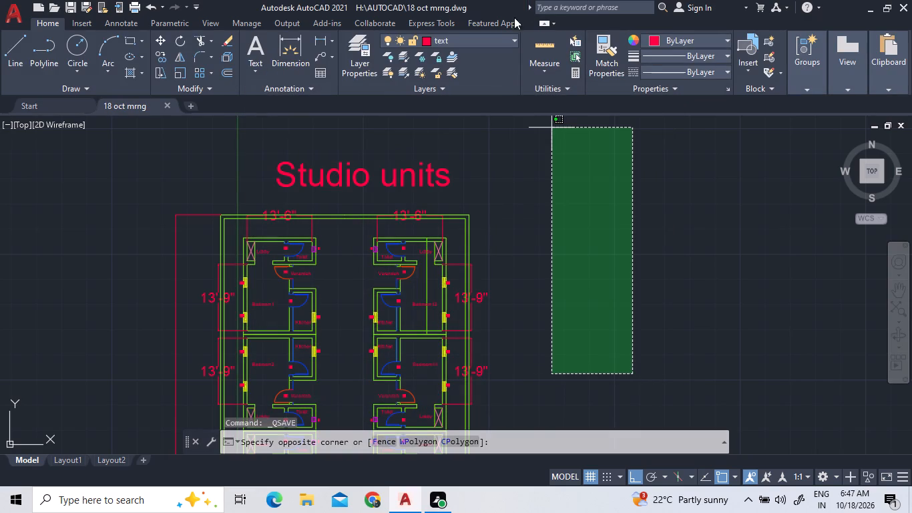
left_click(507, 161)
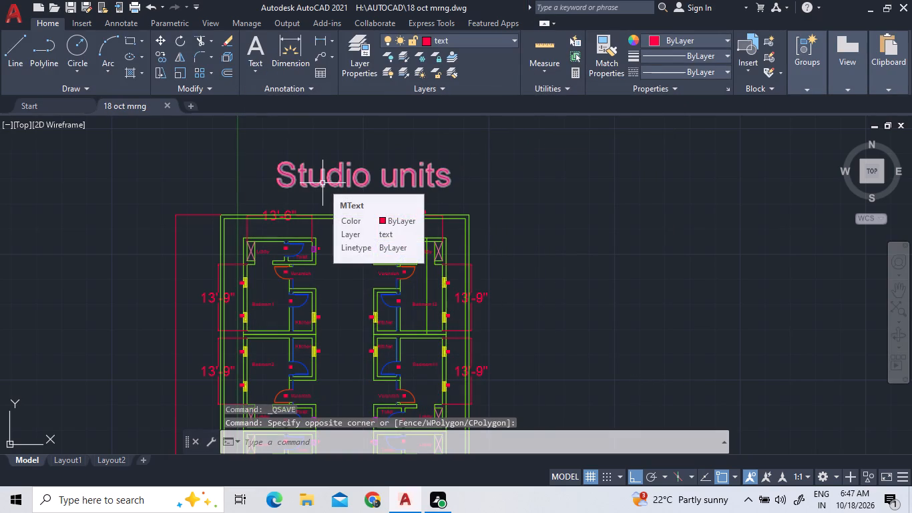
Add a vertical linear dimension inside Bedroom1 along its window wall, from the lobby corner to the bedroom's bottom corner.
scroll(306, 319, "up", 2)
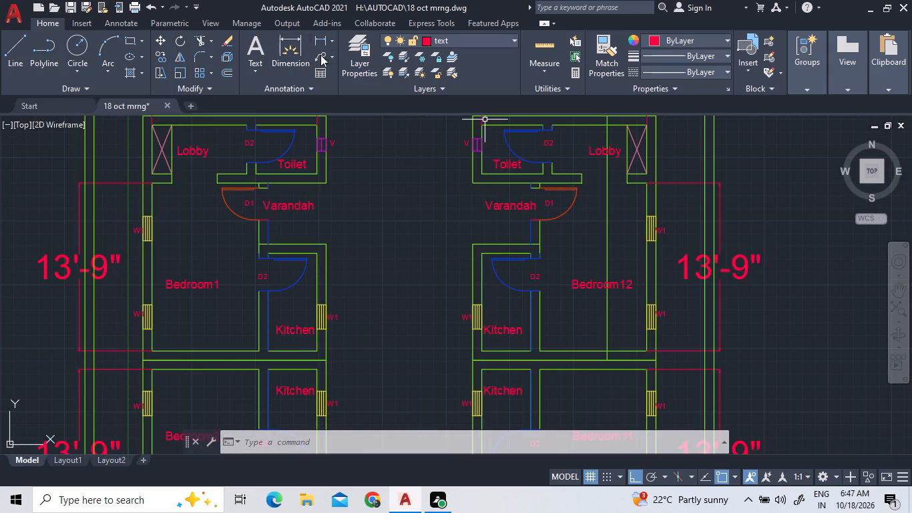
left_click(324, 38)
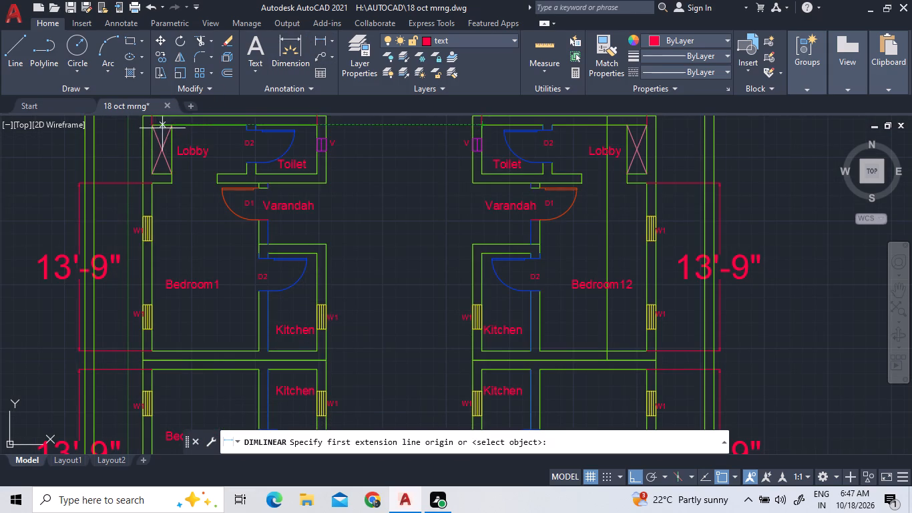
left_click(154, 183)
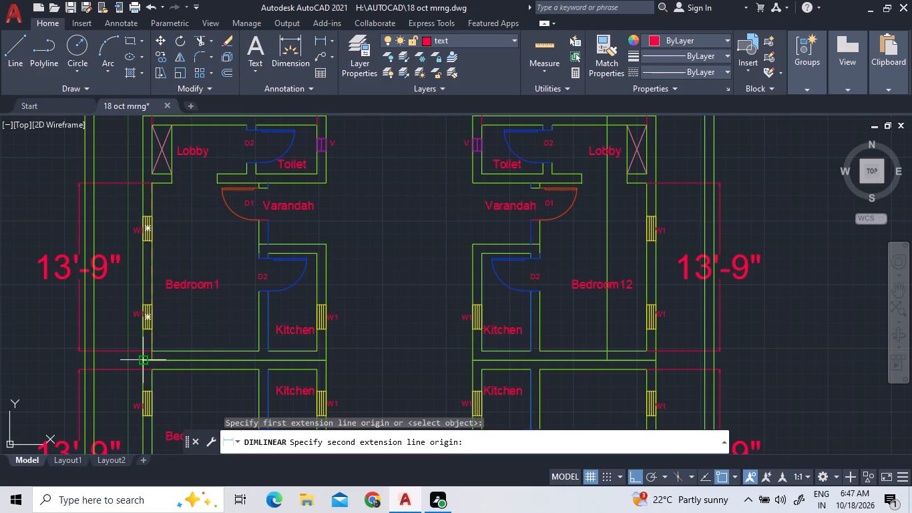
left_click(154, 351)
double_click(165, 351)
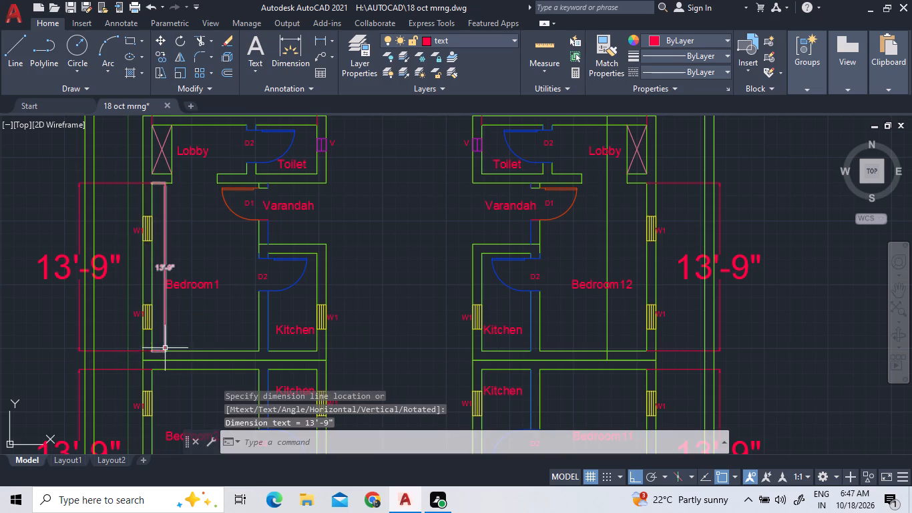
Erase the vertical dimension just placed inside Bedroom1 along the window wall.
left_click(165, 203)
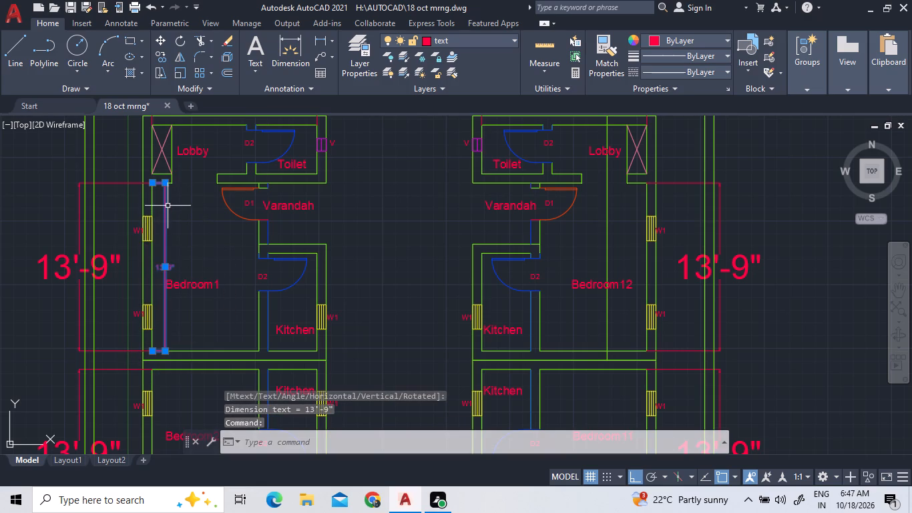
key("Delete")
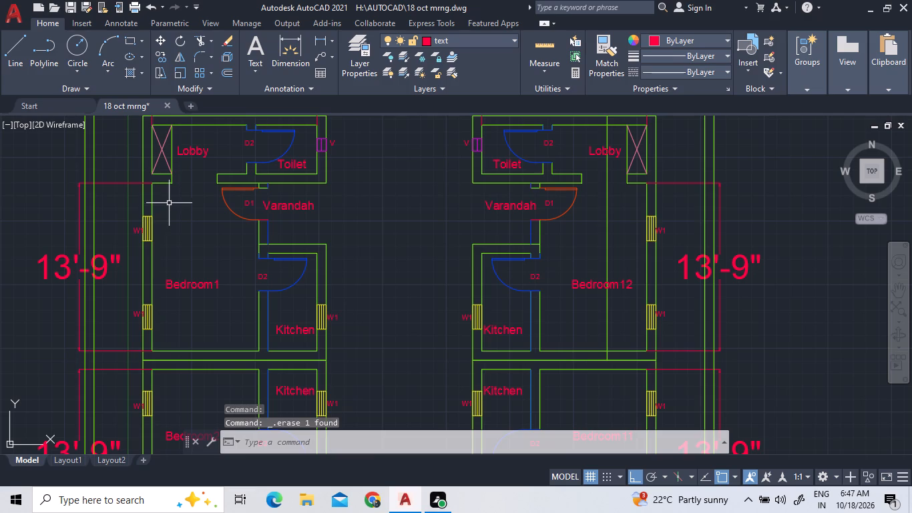
Dimension Bedroom1's inner width between its side walls, placing the dimension line just above the room's bottom wall.
left_click(324, 40)
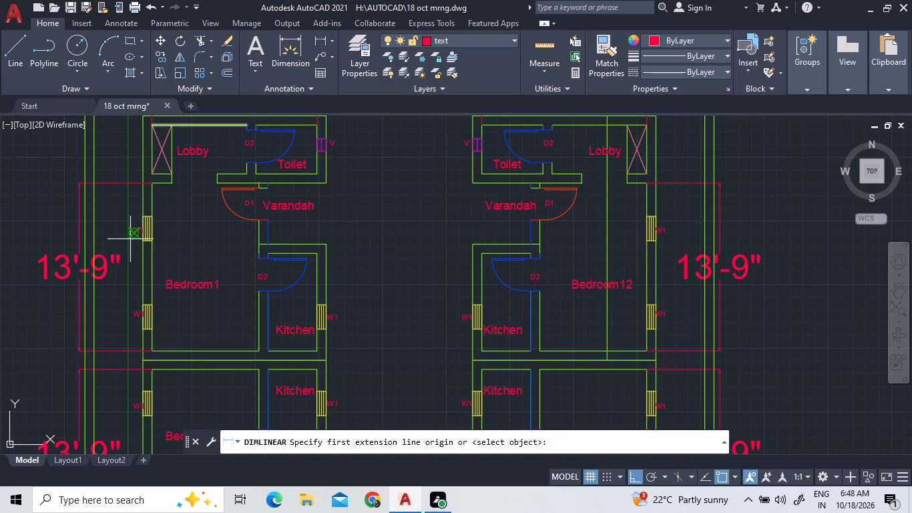
left_click(149, 355)
left_click(259, 355)
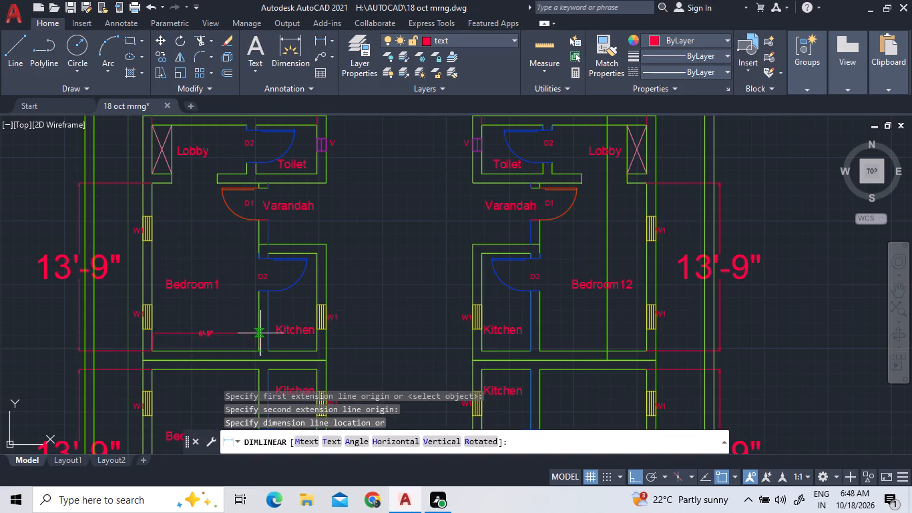
left_click(260, 333)
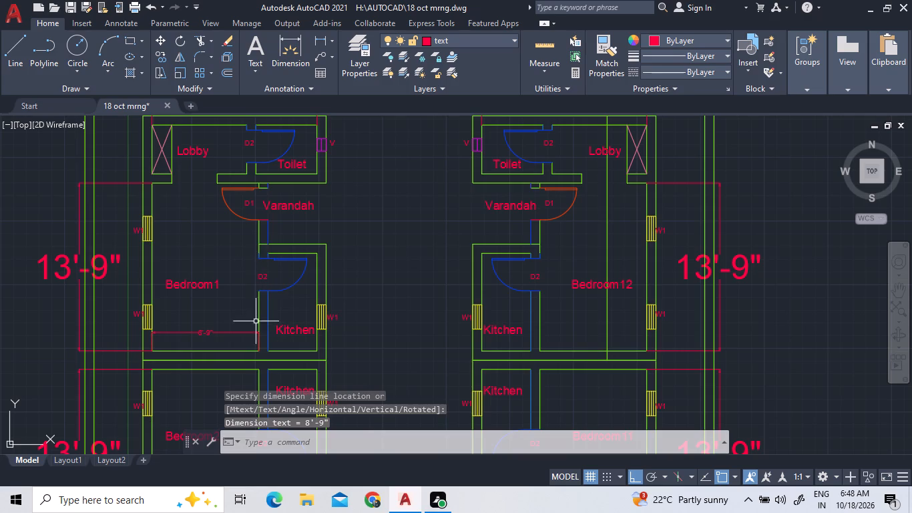
Dimension the inner width of the kitchen beside Bedroom1, placing the dimension line just above the kitchen's bottom wall.
scroll(254, 340, "up", 2)
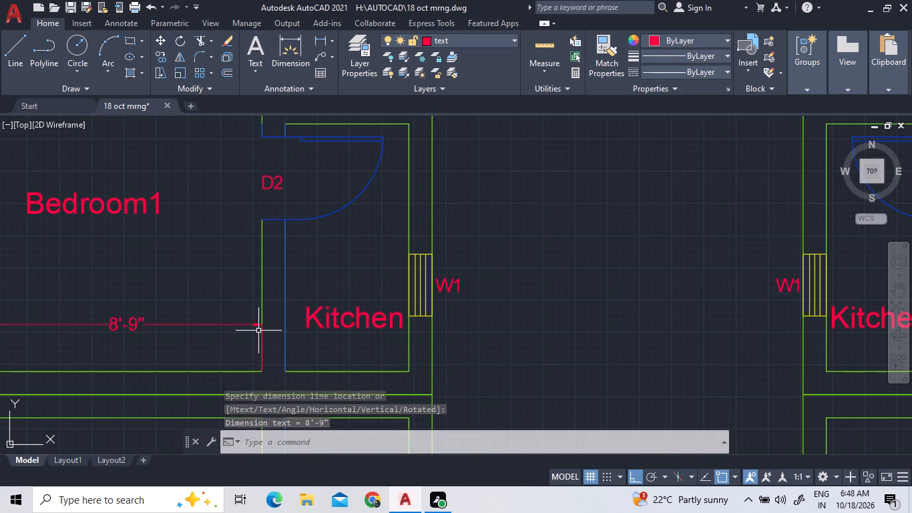
left_click(324, 45)
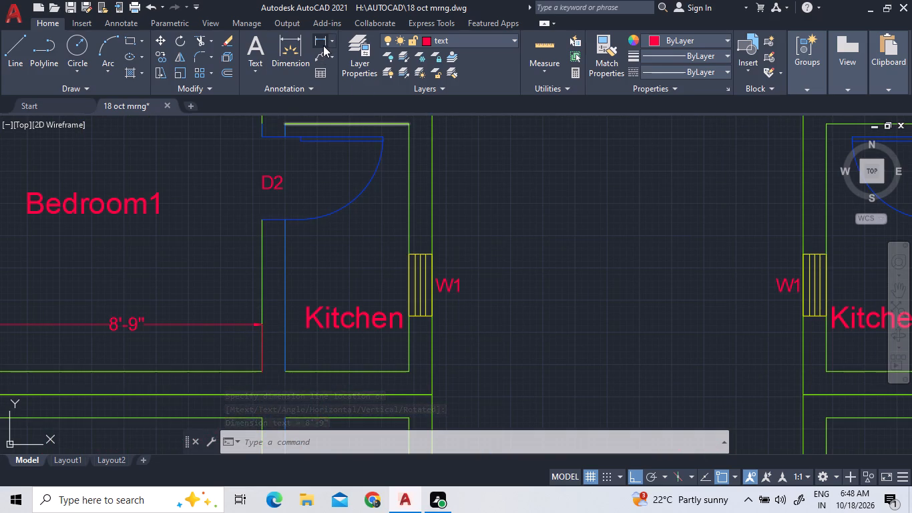
left_click(285, 371)
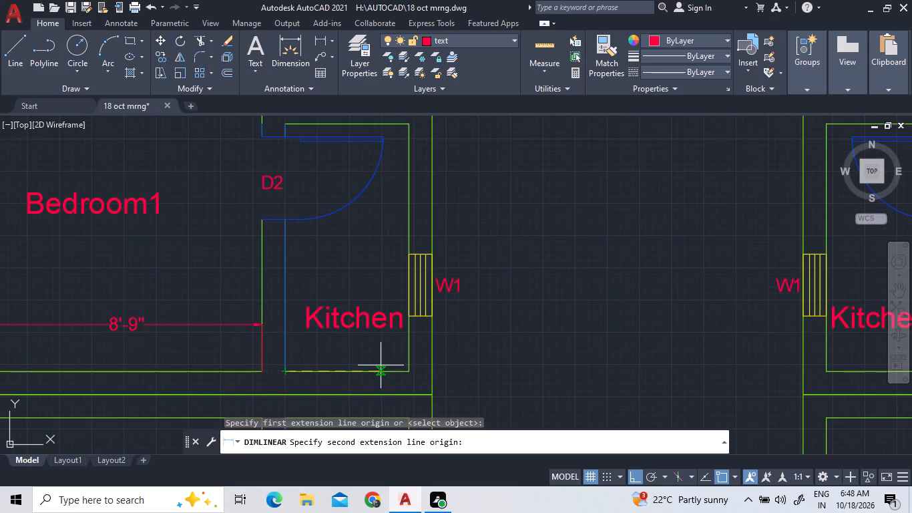
left_click(409, 372)
double_click(413, 355)
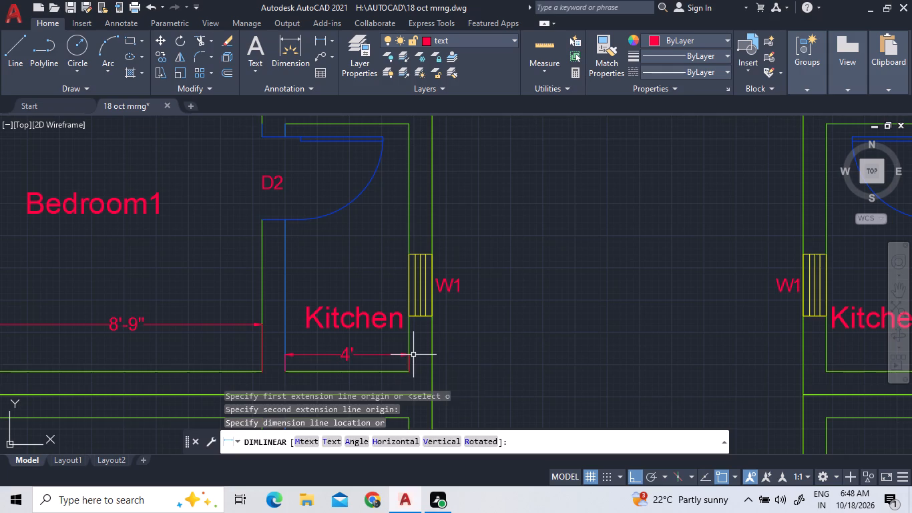
Dimension the inner height of Bedroom1's kitchen from top wall to bottom wall, placing the dimension line inside its window wall.
scroll(359, 98, "down", 3)
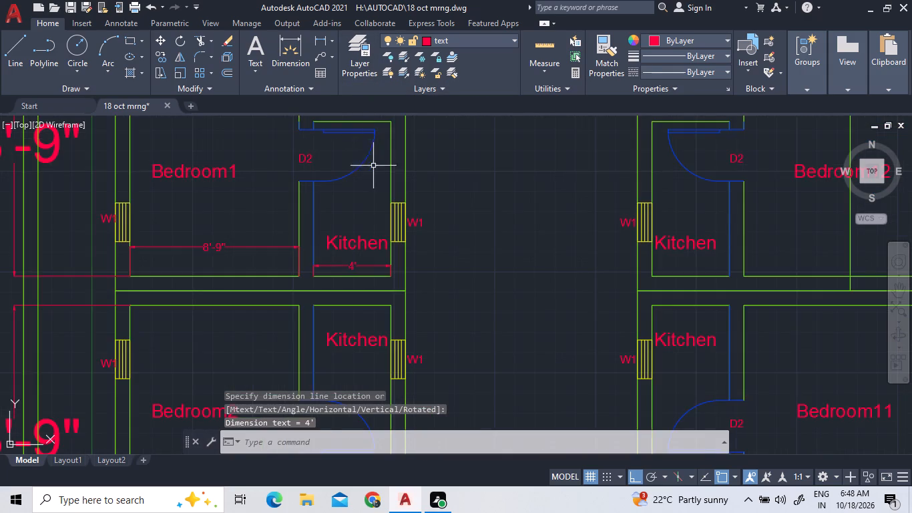
scroll(375, 182, "down", 2)
left_click(321, 35)
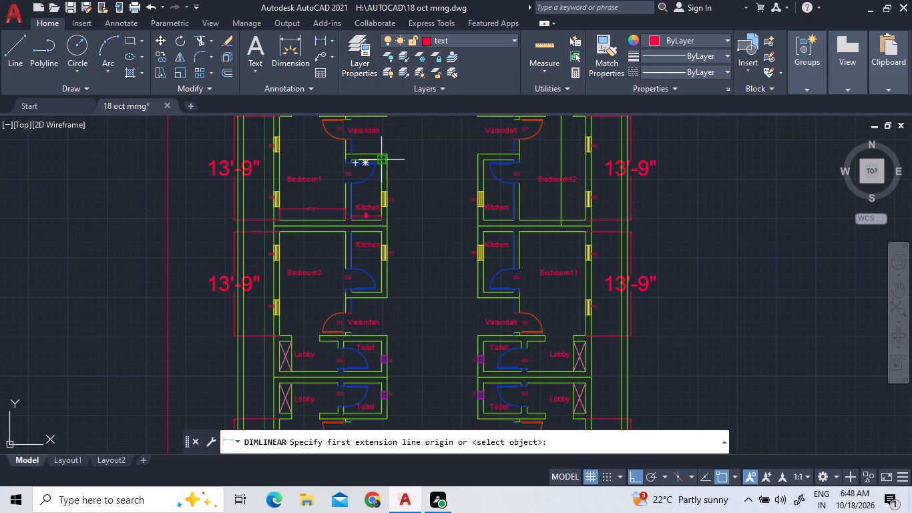
double_click(382, 158)
scroll(383, 212, "up", 3)
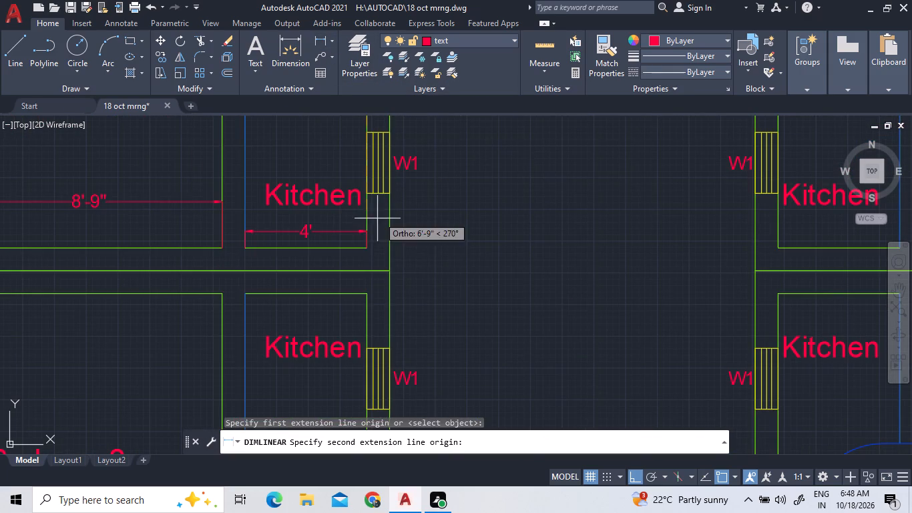
left_click(369, 247)
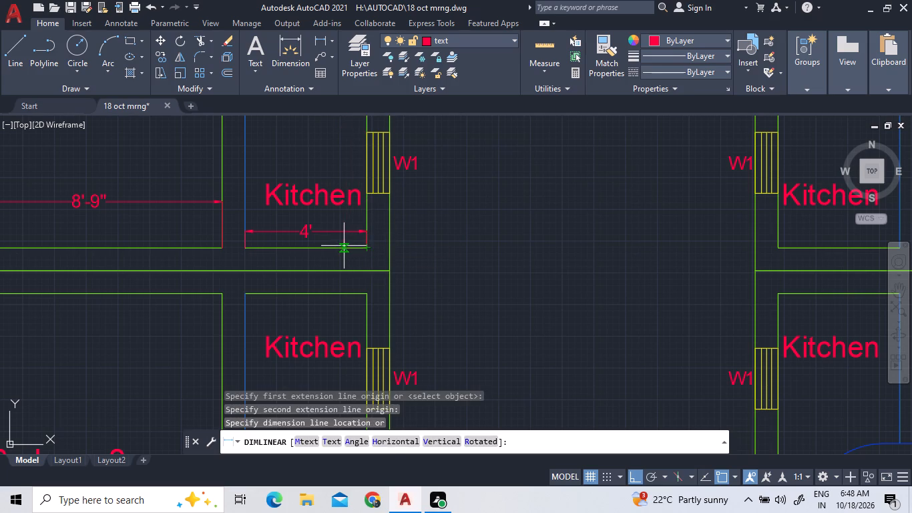
double_click(344, 246)
Dimension the inner height of the toilet above Bedroom1's varandah, placing the dimension line just inside the ventilator wall.
scroll(345, 244, "down", 3)
scroll(352, 126, "down", 3)
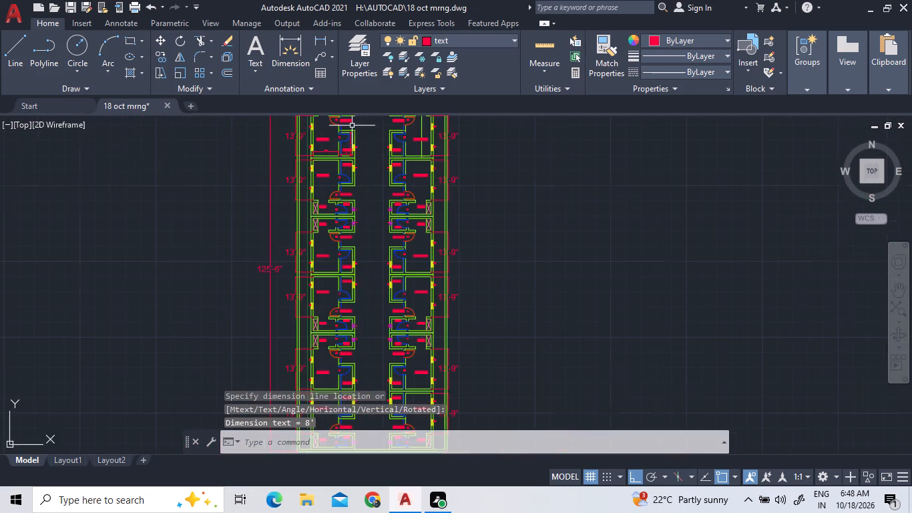
scroll(355, 125, "down", 2)
middle_click_drag(357, 127, 310, 211)
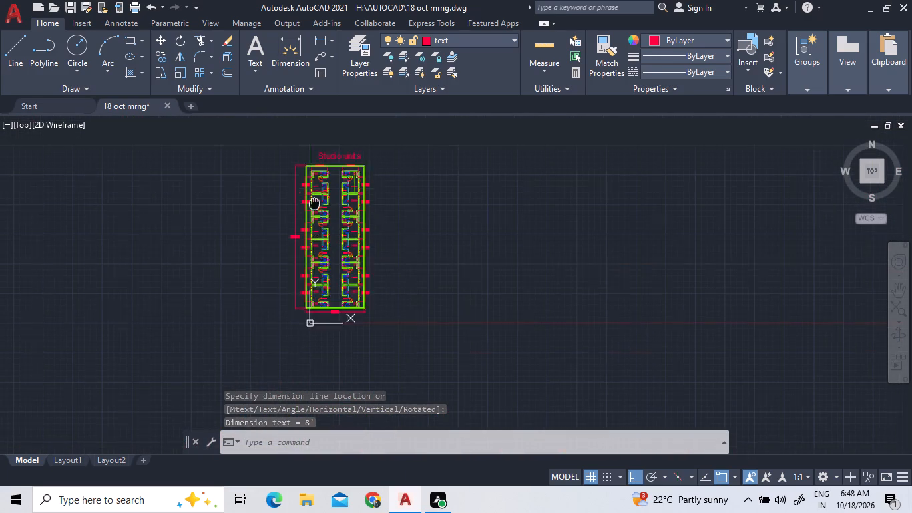
middle_click_drag(310, 211, 294, 238)
scroll(294, 236, "up", 2)
scroll(252, 280, "up", 2)
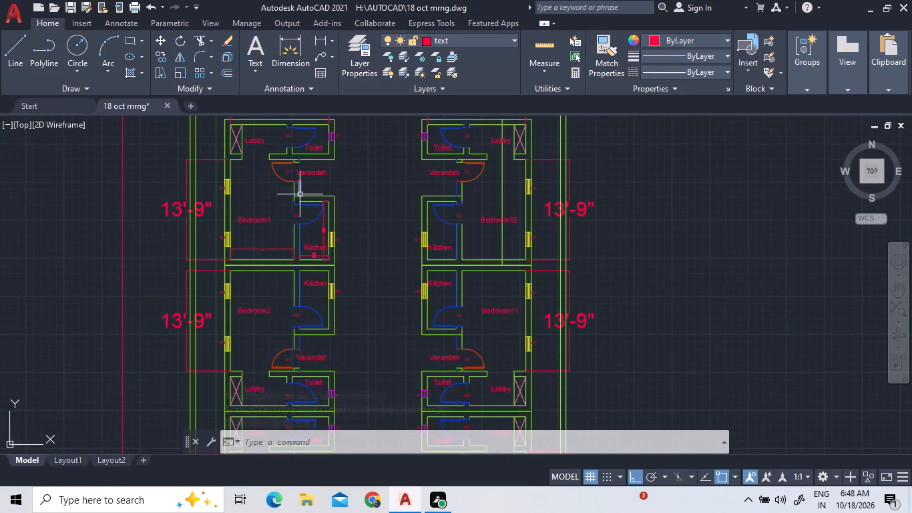
scroll(300, 195, "down", 1)
scroll(324, 146, "up", 3)
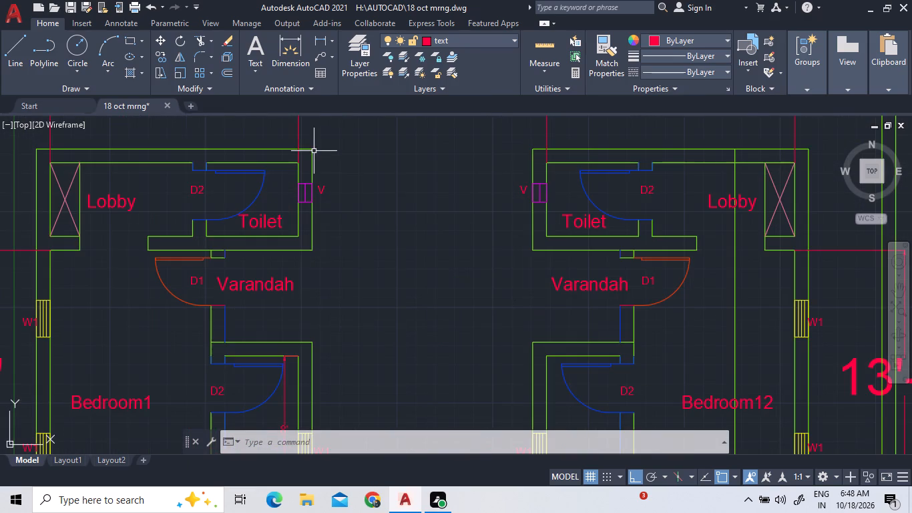
double_click(322, 39)
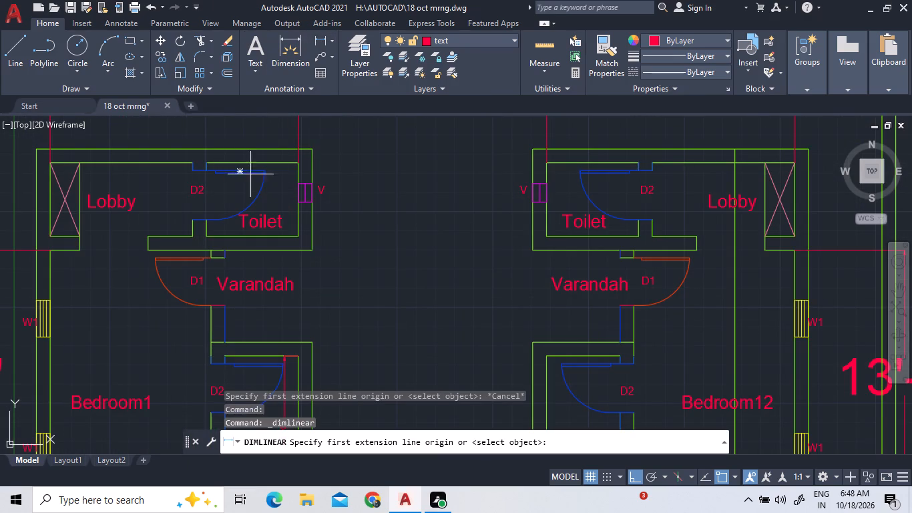
double_click(297, 163)
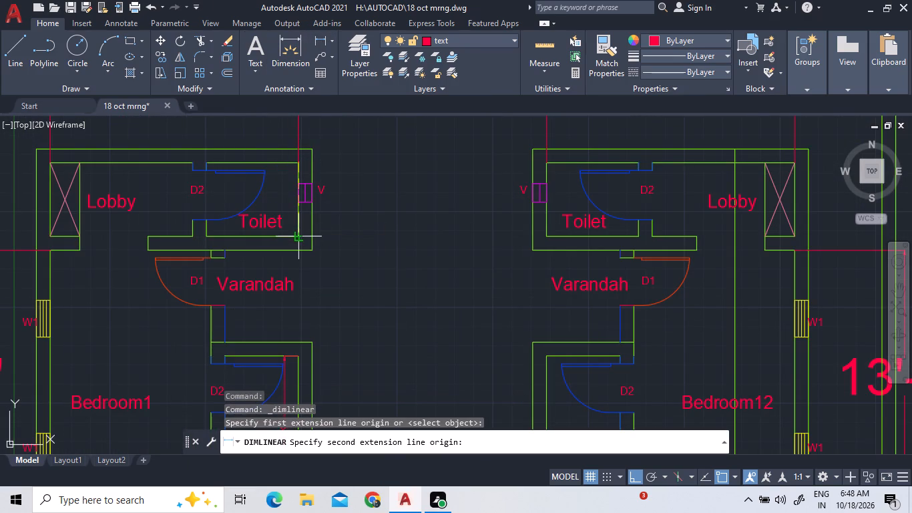
double_click(298, 238)
left_click(290, 229)
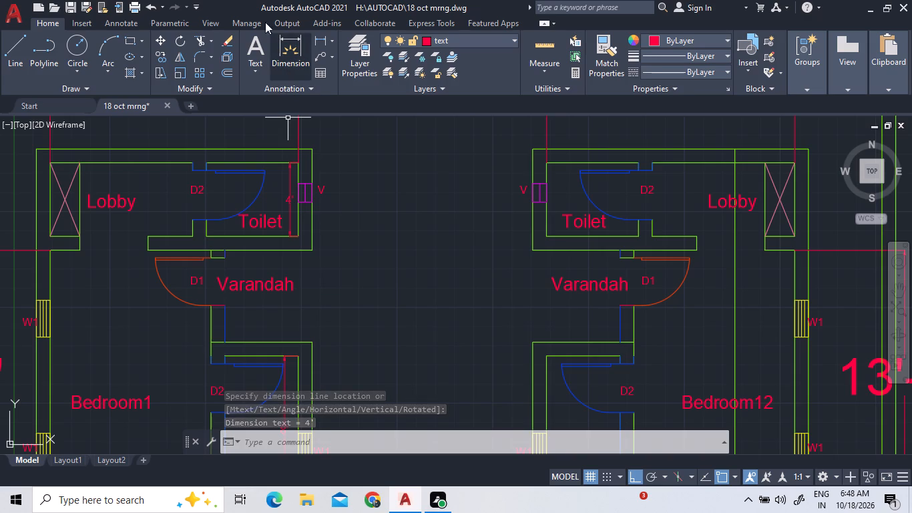
Dimension the inner width of the same toilet along its top wall, placing the dimension line inside the room.
left_click(324, 39)
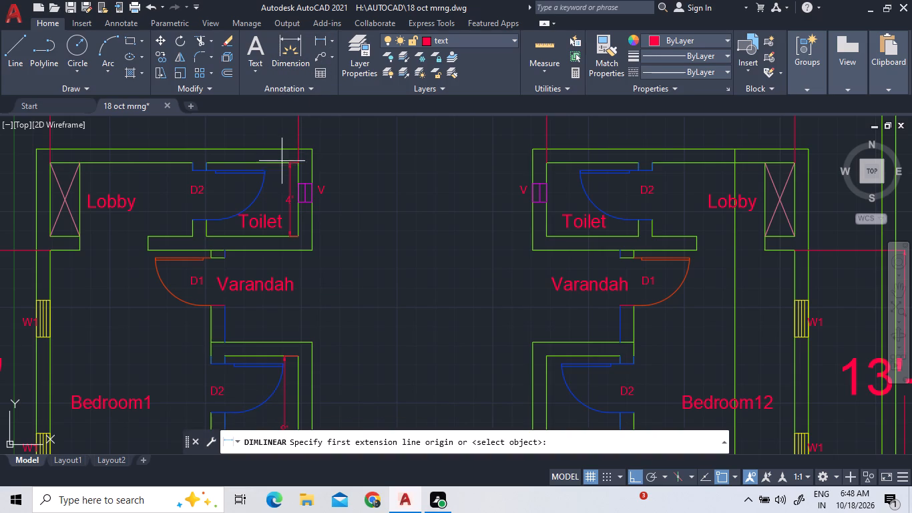
left_click(304, 166)
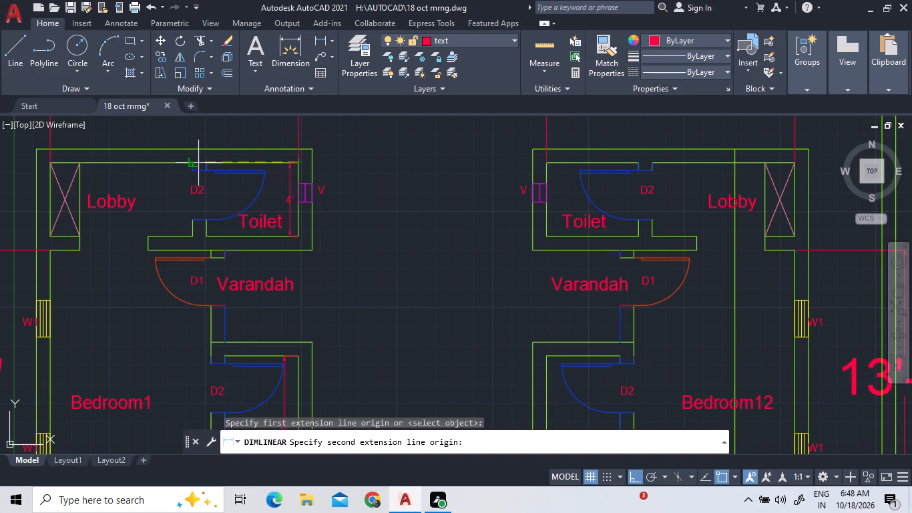
left_click(208, 164)
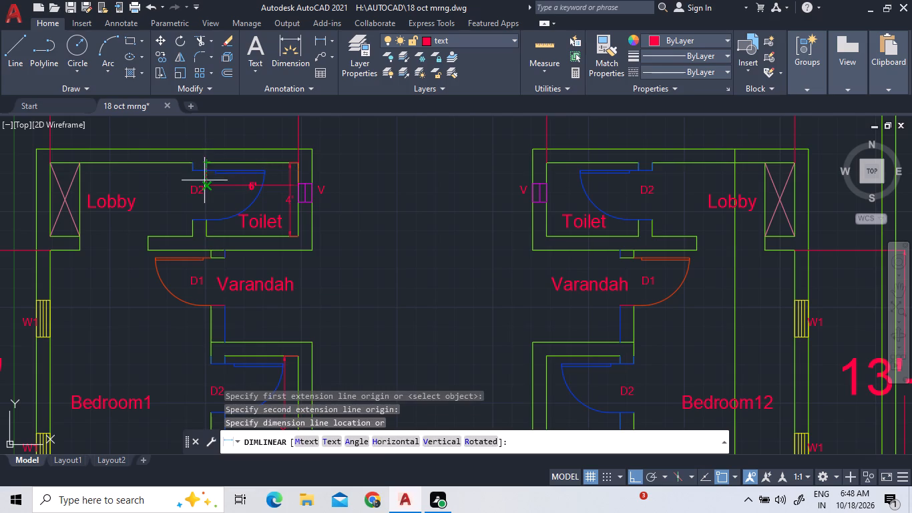
left_click(204, 183)
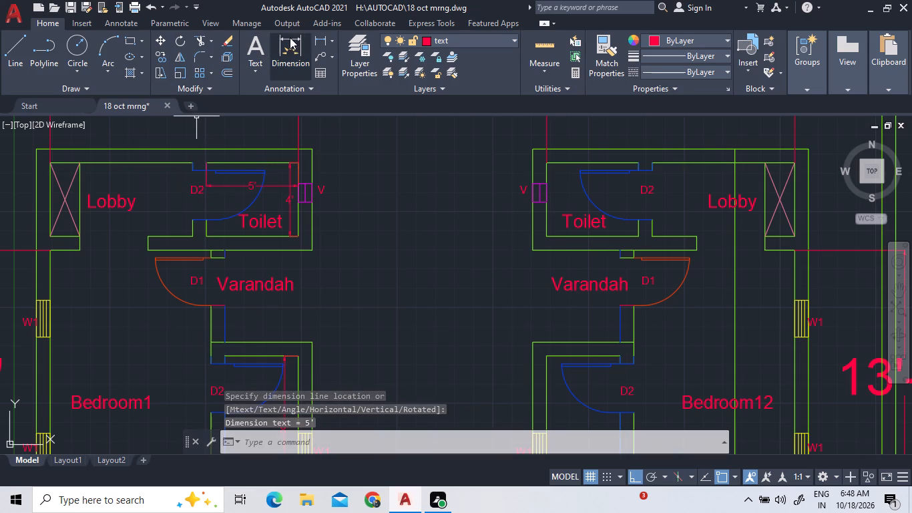
Dimension the width of the adjoining lobby along its top wall, from the toilet partition to the outer wall's inner face.
left_click(317, 35)
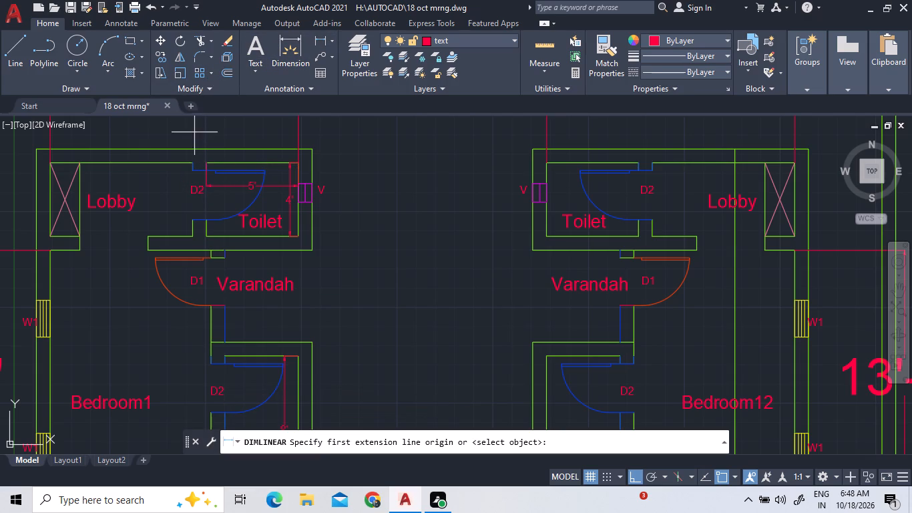
left_click(194, 163)
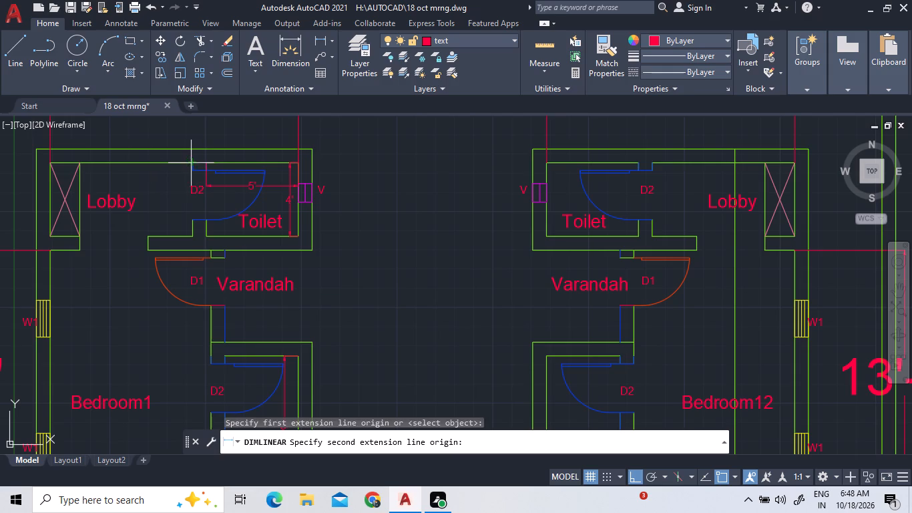
left_click(51, 159)
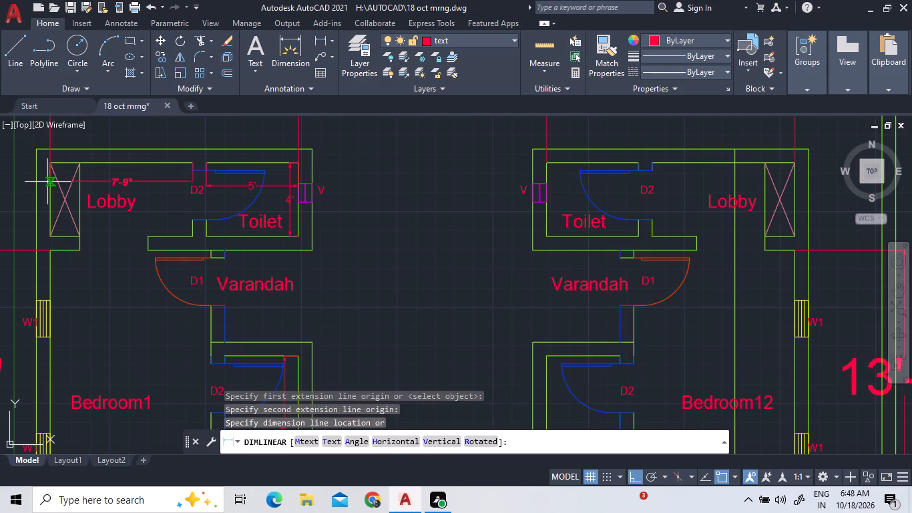
left_click(47, 182)
Dimension the open side of Bedroom1's varandah between the toilet's and kitchen's outer wall corners, placing the dimension line just inside the opening.
scroll(129, 159, "down", 1)
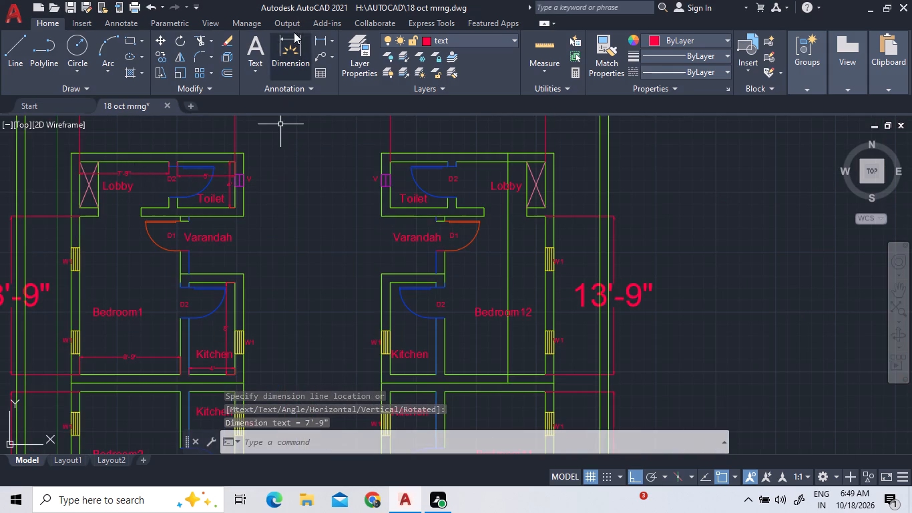
left_click(322, 43)
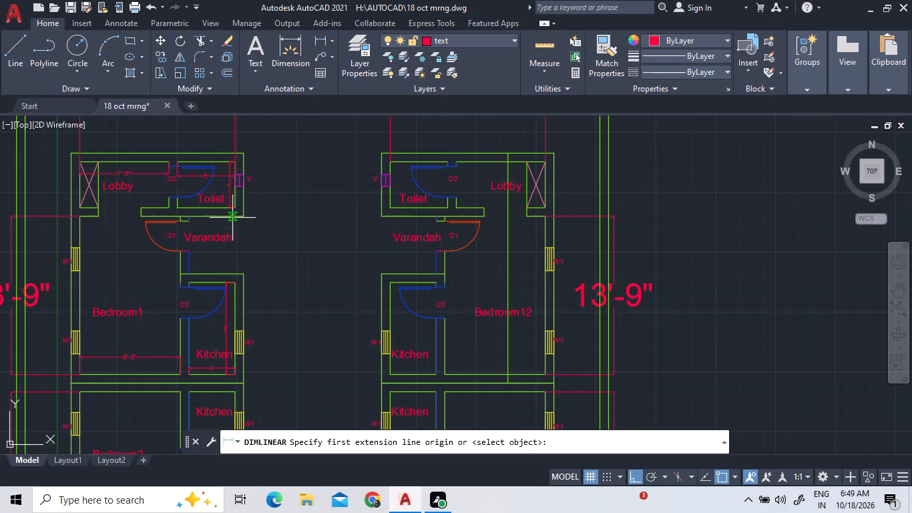
left_click(242, 219)
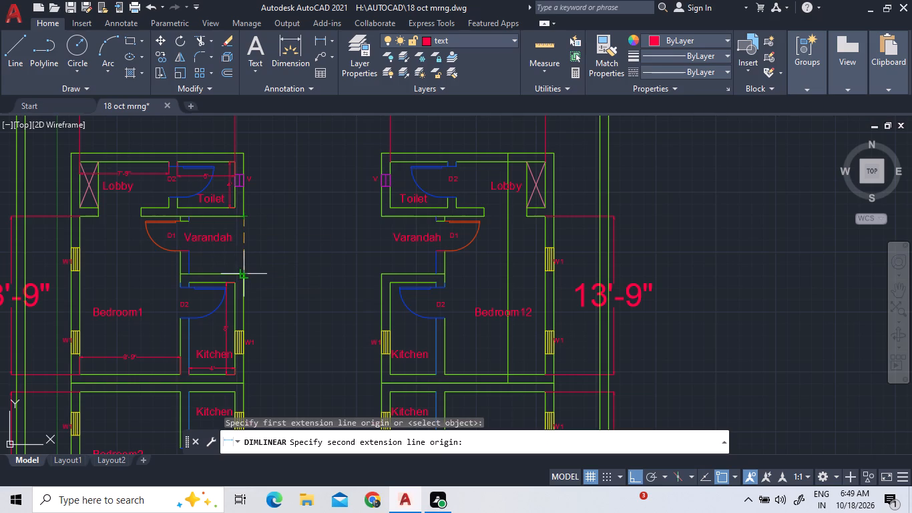
left_click(241, 273)
double_click(232, 274)
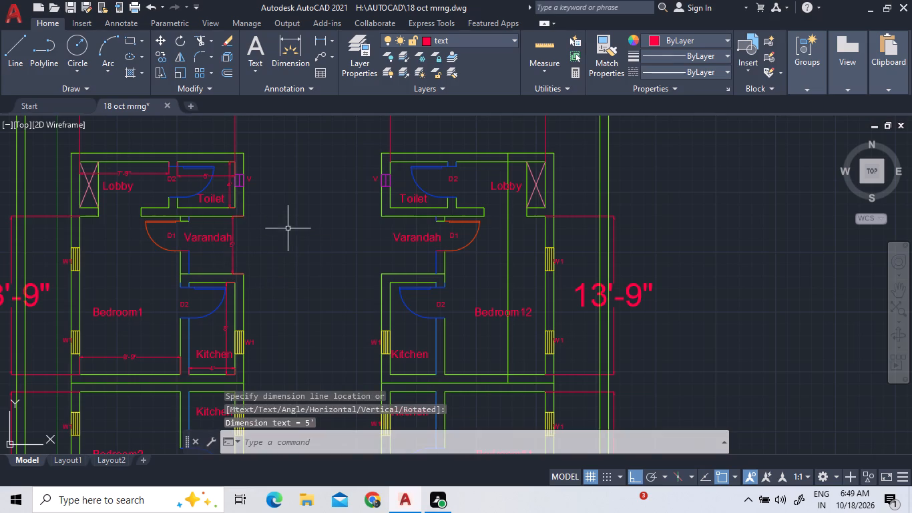
Save the drawing as "18 oct mrng" in the AUTOCAD folder, replacing the existing file.
scroll(288, 198, "down", 2)
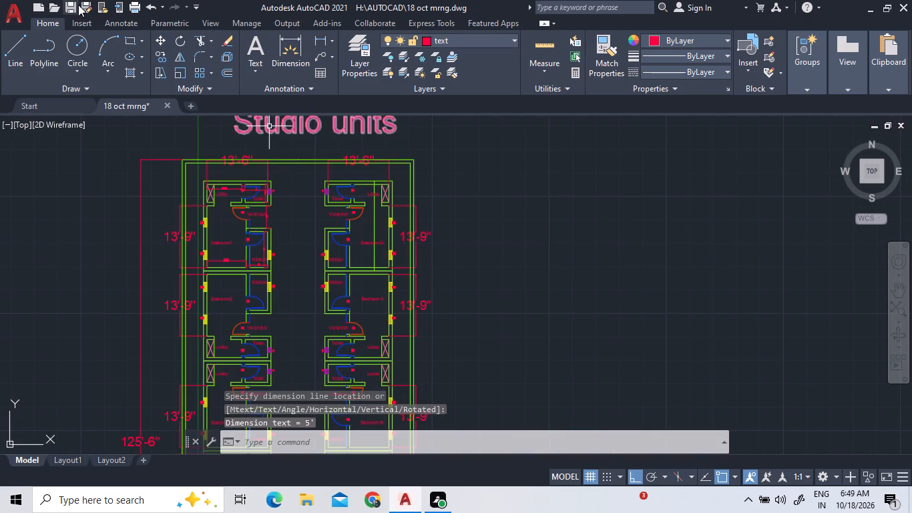
left_click(86, 7)
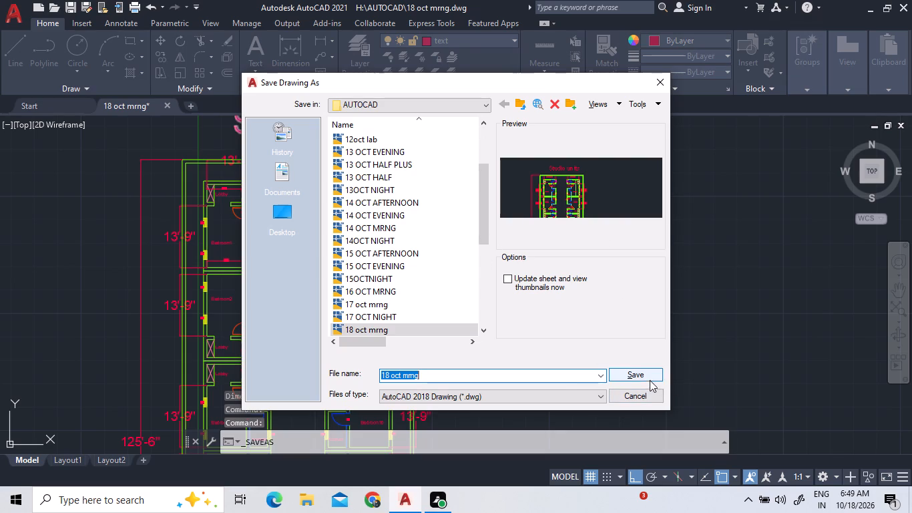
left_click(647, 377)
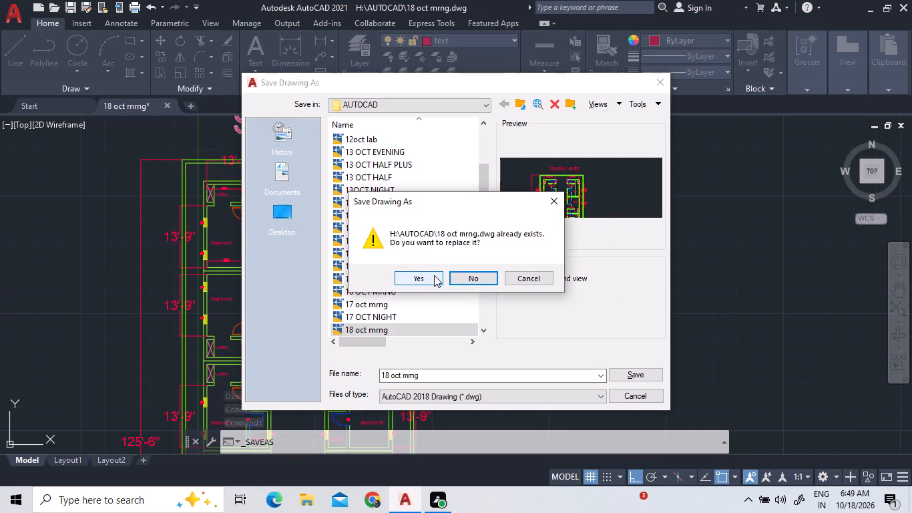
left_click(434, 275)
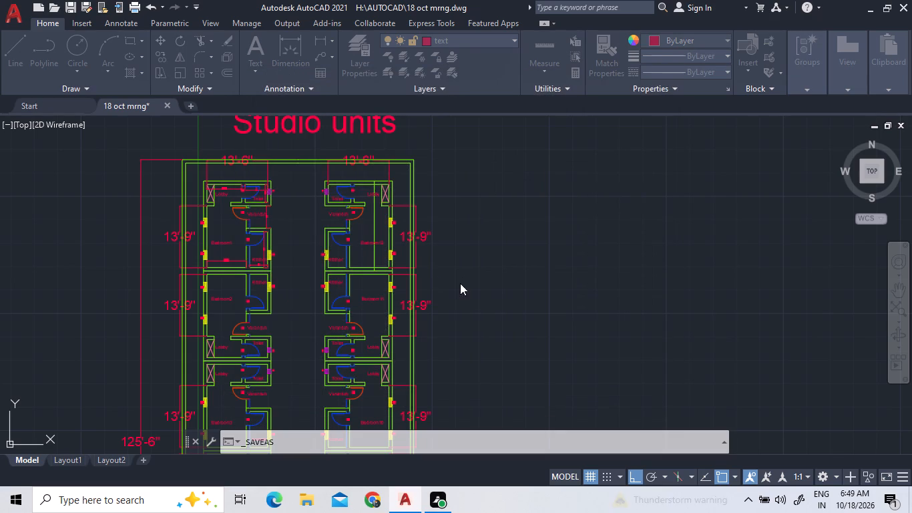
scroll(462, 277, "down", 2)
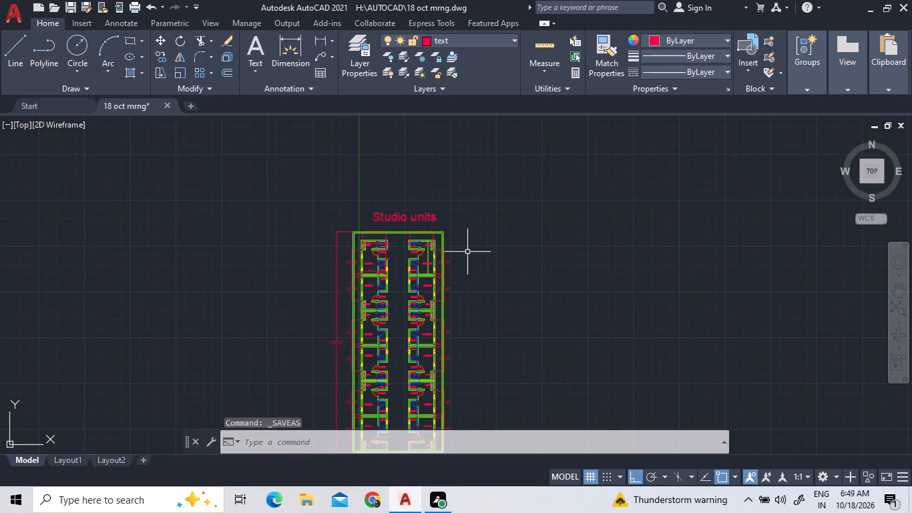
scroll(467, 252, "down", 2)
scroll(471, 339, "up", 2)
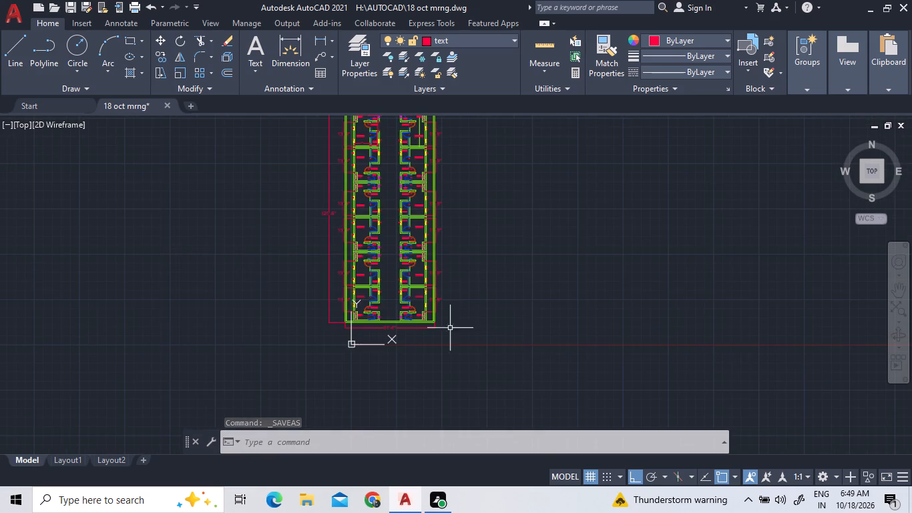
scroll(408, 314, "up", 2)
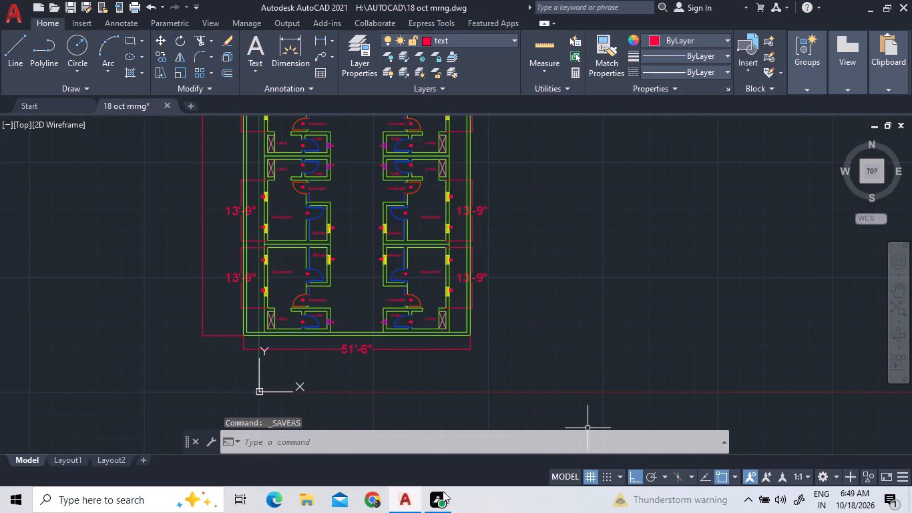